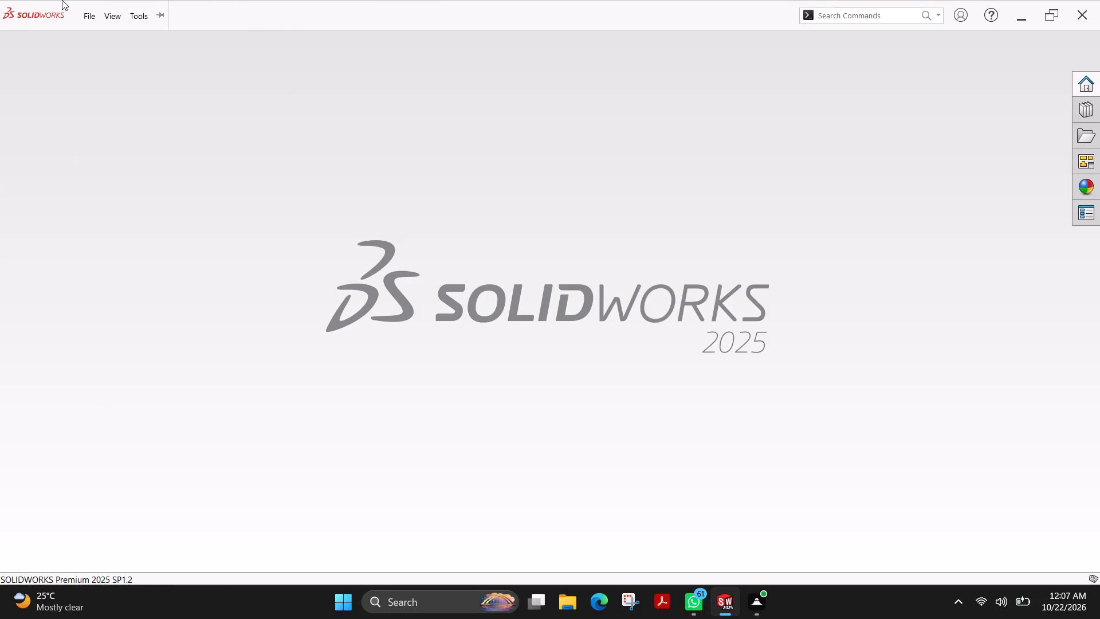
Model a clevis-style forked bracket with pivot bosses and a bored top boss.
Create a new part document.
click(63, 320)
click(136, 23)
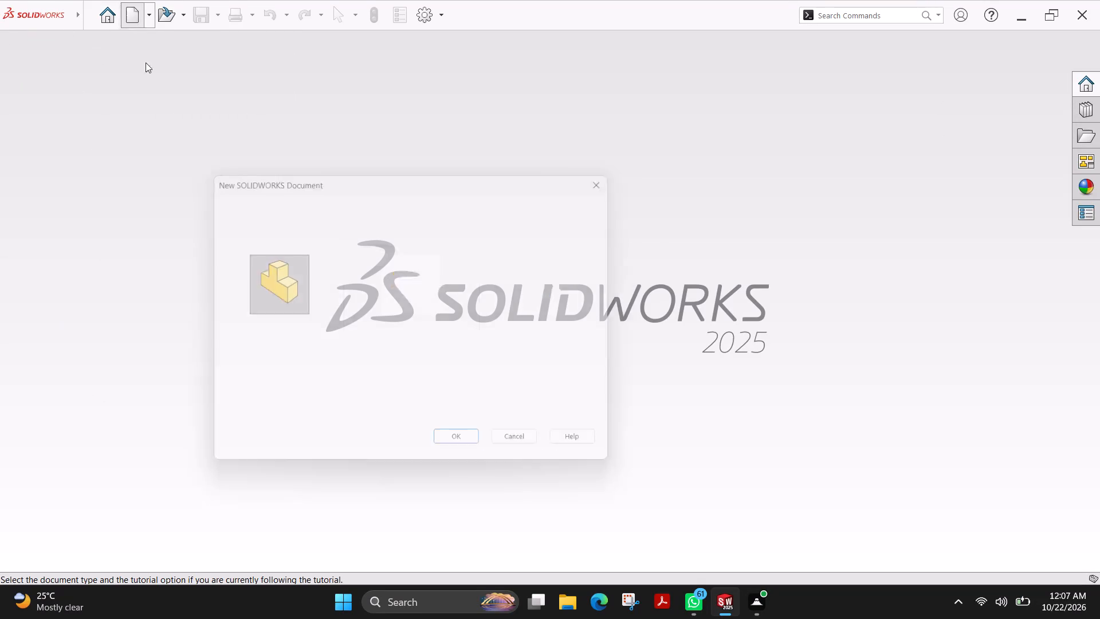
click(456, 450)
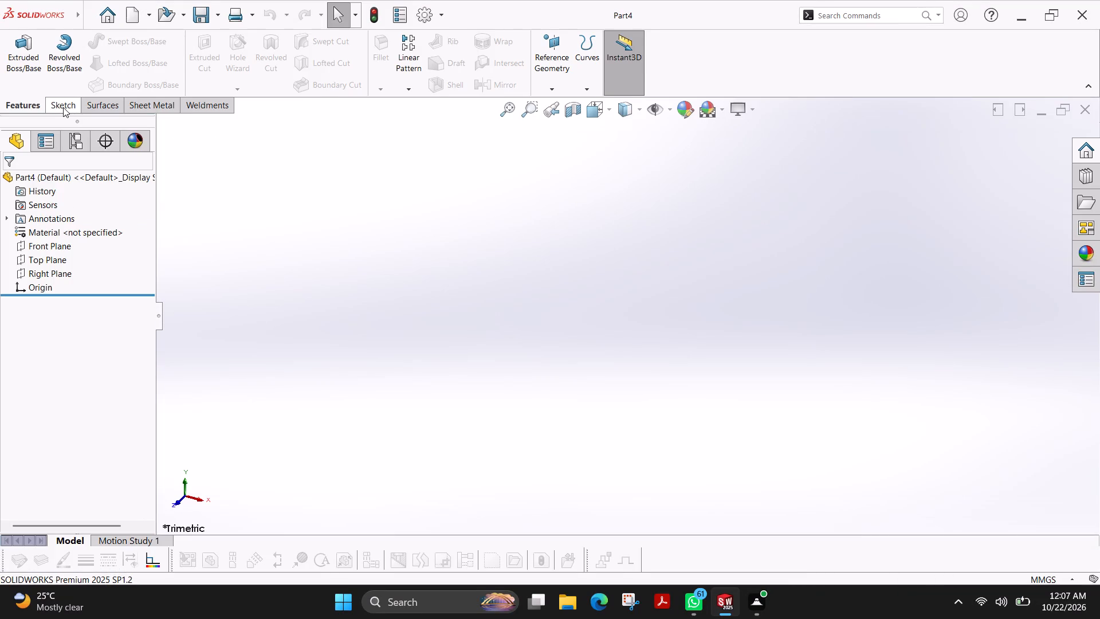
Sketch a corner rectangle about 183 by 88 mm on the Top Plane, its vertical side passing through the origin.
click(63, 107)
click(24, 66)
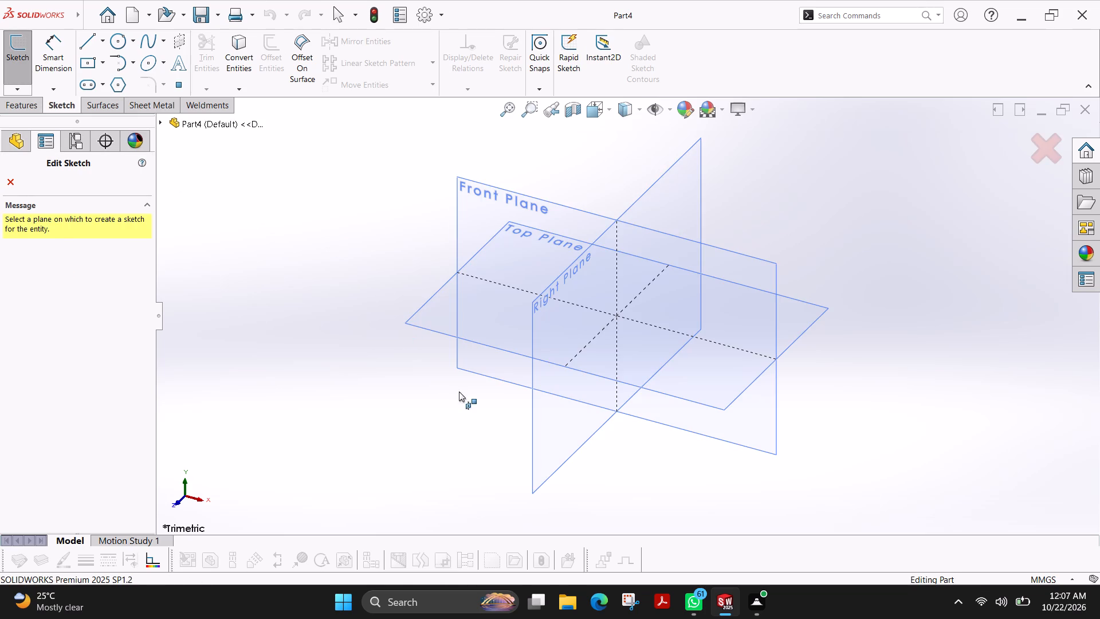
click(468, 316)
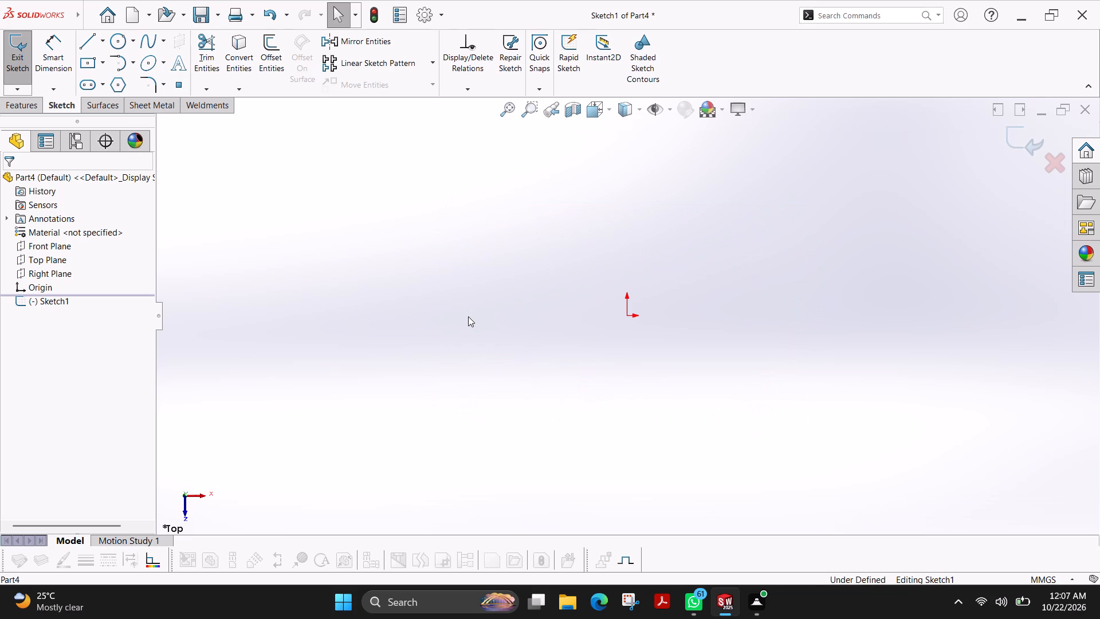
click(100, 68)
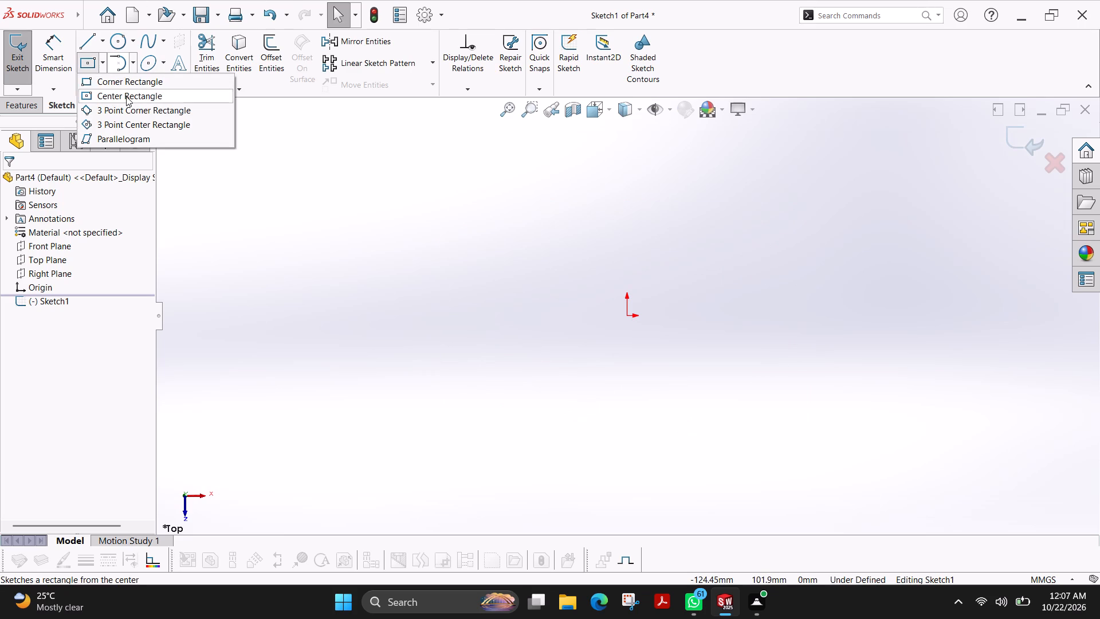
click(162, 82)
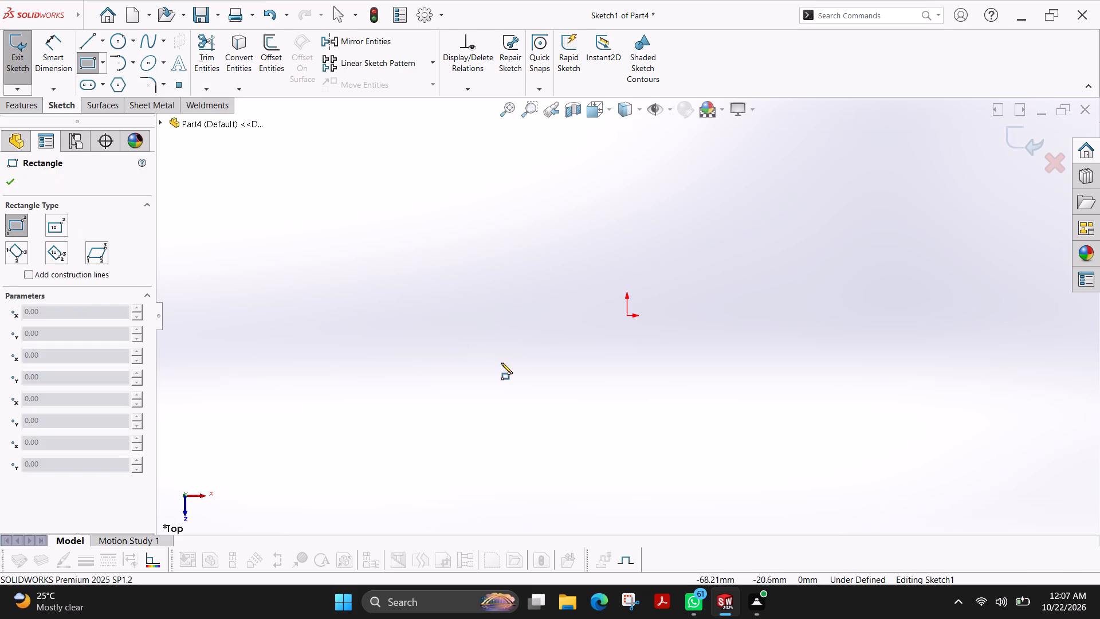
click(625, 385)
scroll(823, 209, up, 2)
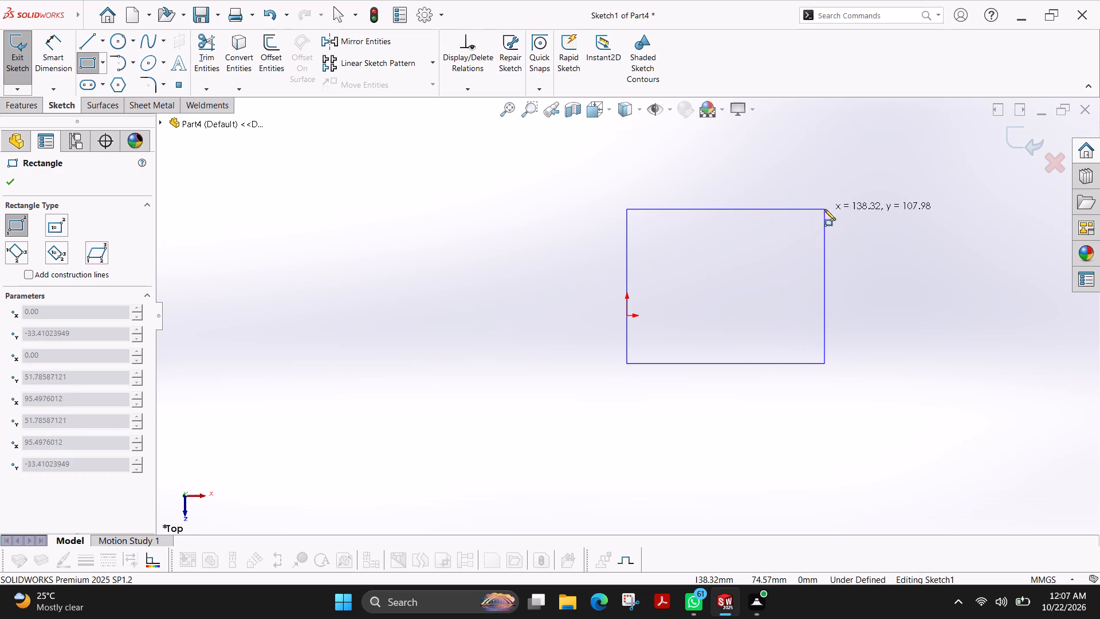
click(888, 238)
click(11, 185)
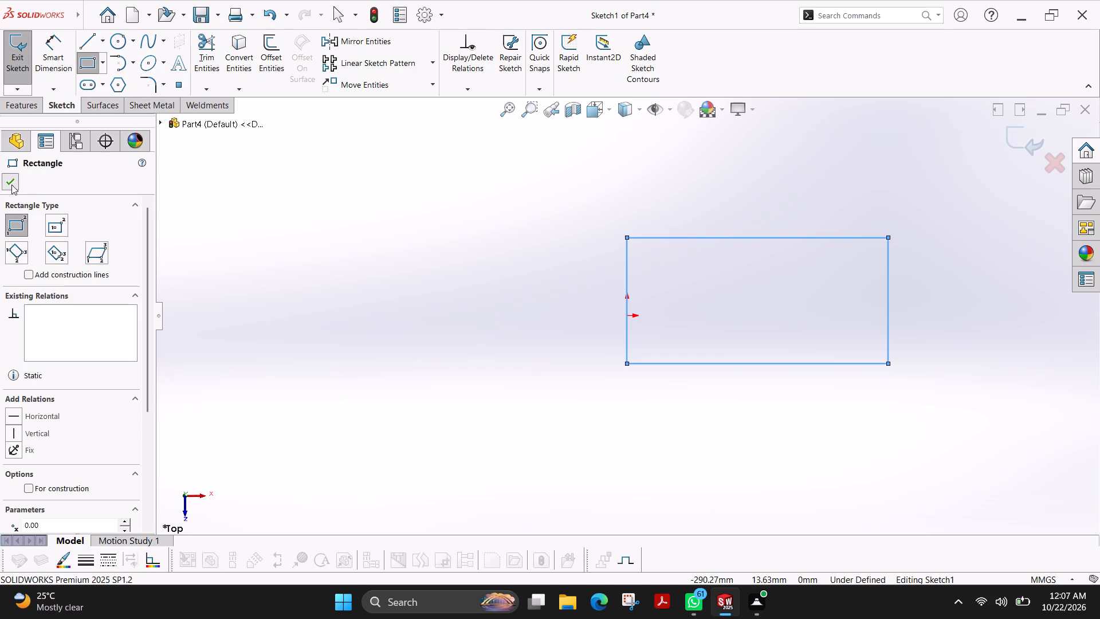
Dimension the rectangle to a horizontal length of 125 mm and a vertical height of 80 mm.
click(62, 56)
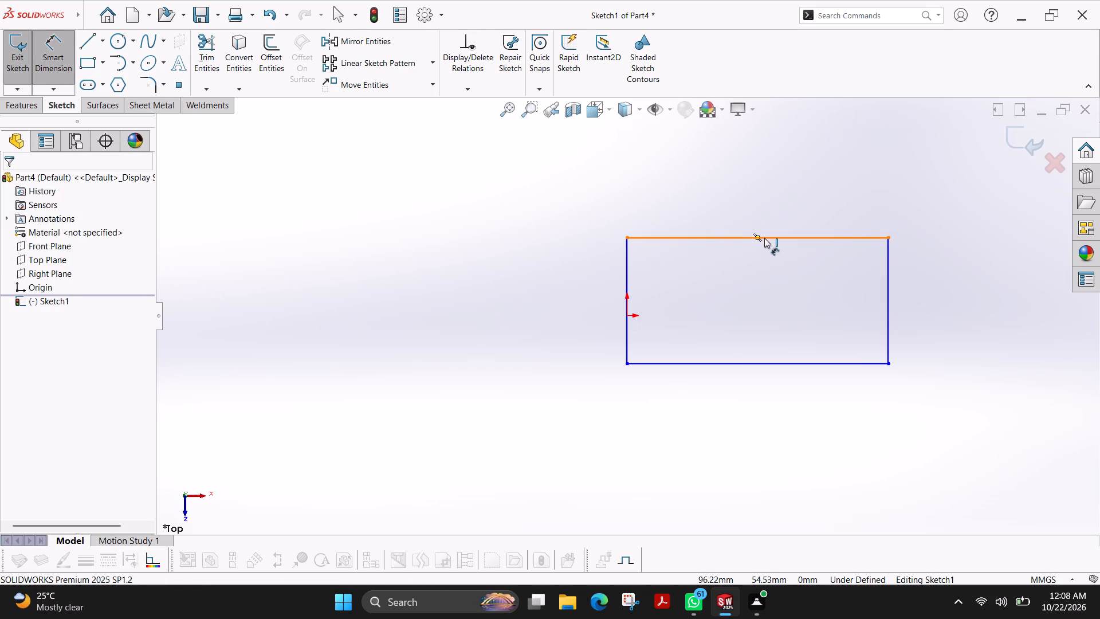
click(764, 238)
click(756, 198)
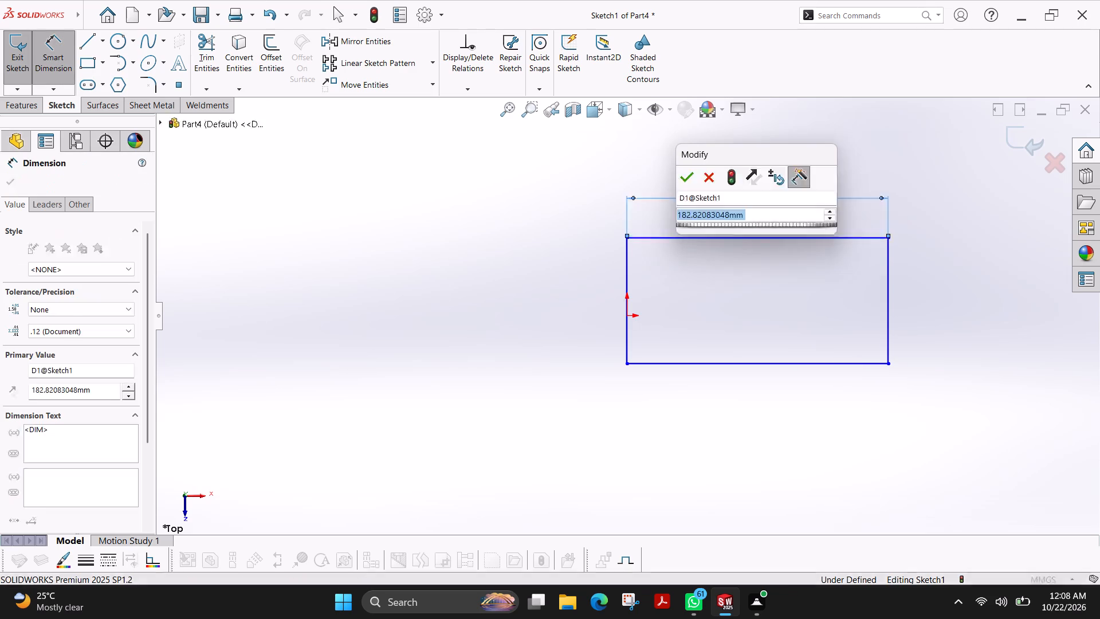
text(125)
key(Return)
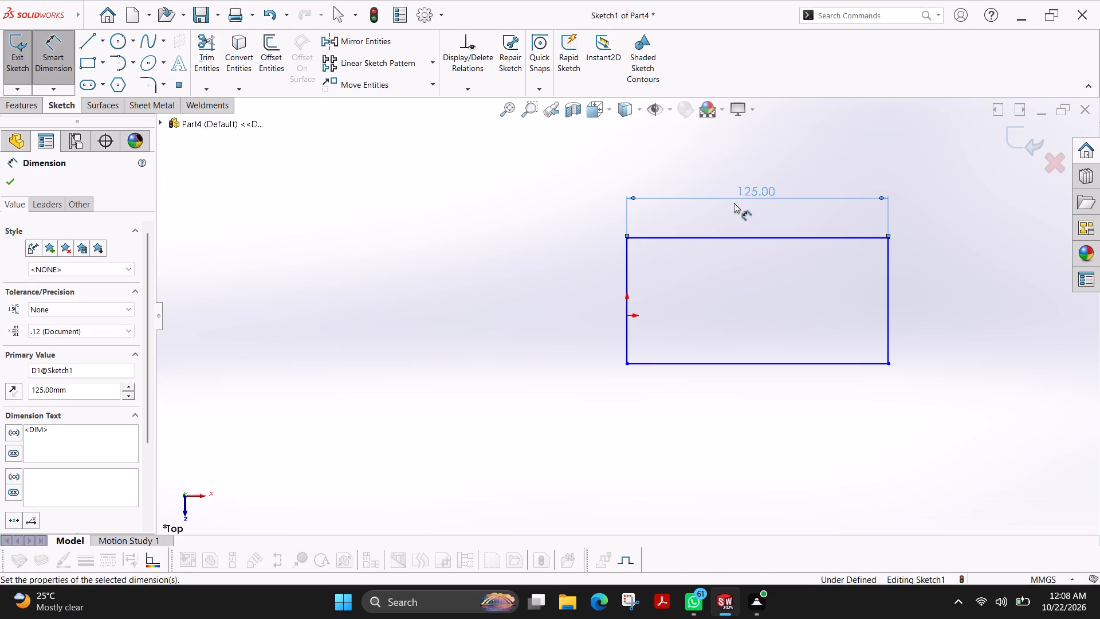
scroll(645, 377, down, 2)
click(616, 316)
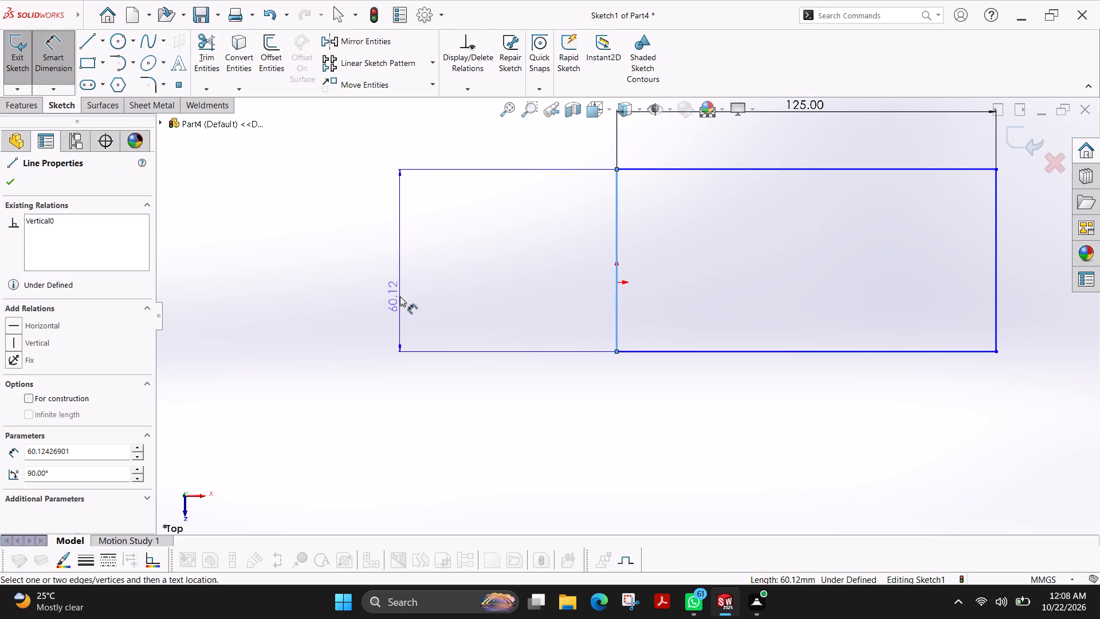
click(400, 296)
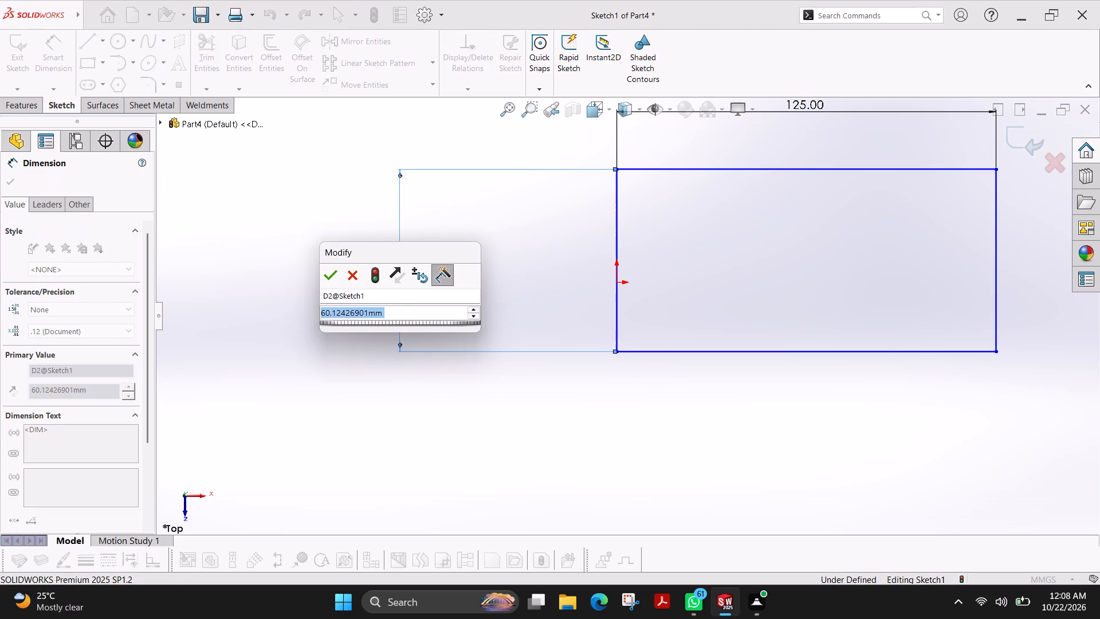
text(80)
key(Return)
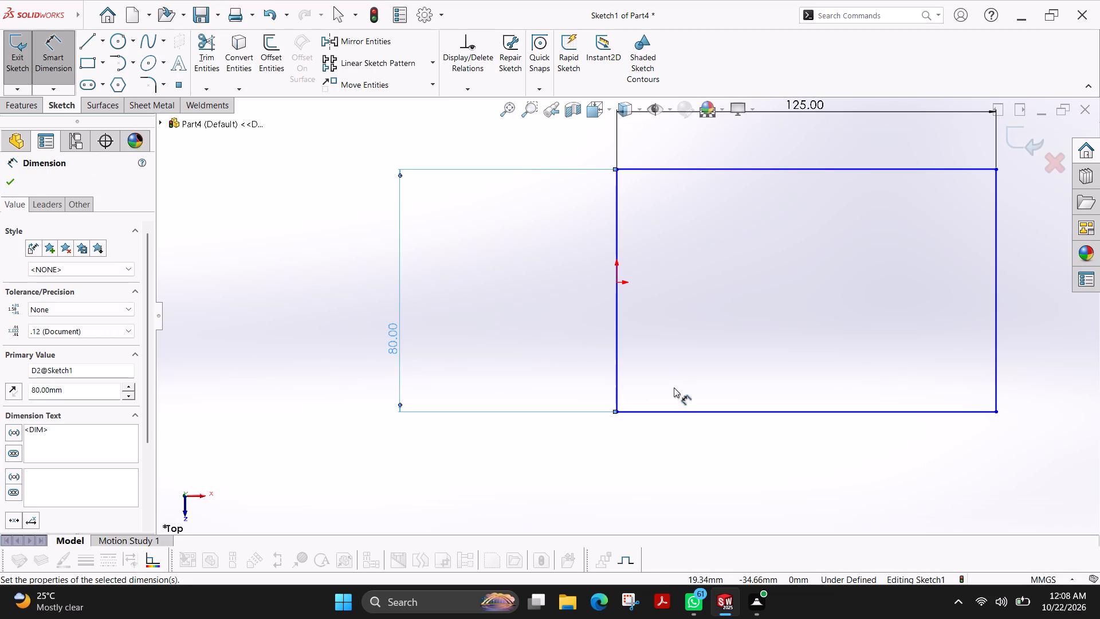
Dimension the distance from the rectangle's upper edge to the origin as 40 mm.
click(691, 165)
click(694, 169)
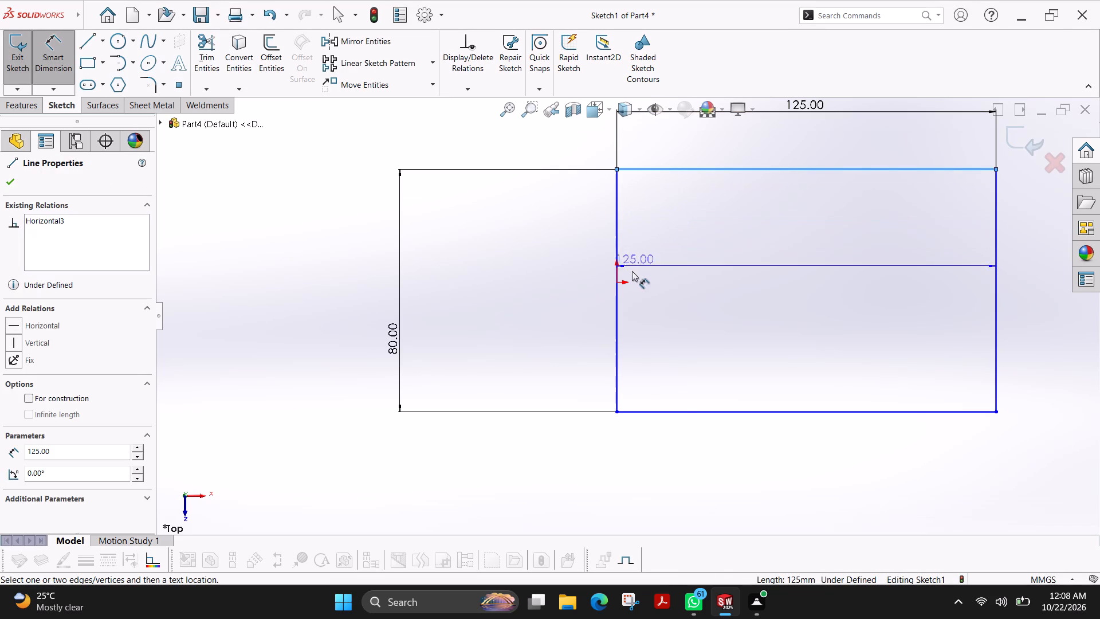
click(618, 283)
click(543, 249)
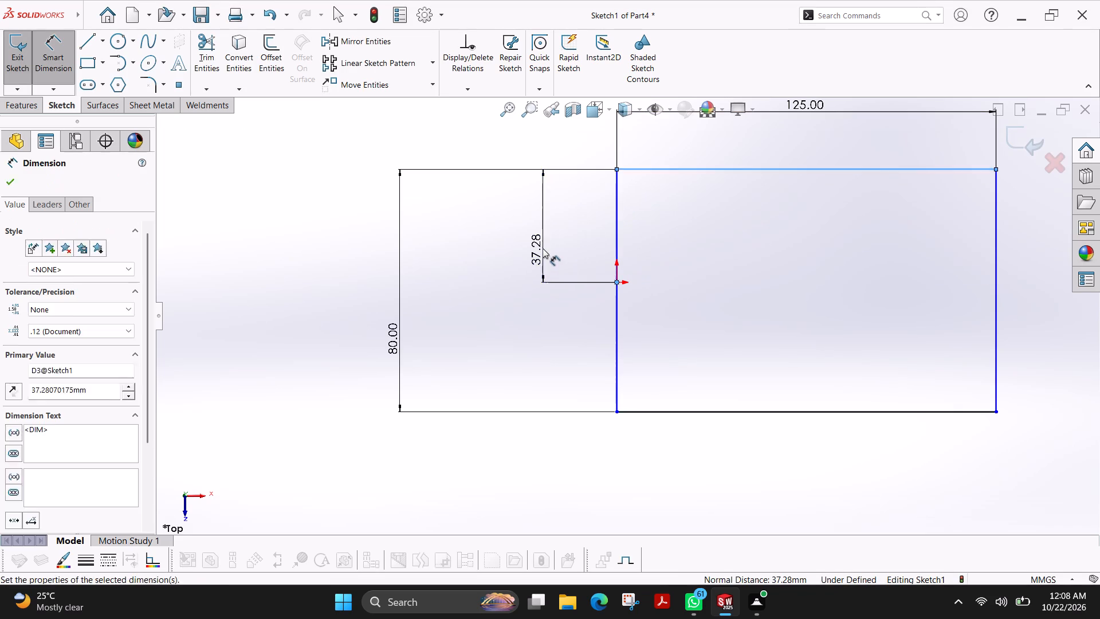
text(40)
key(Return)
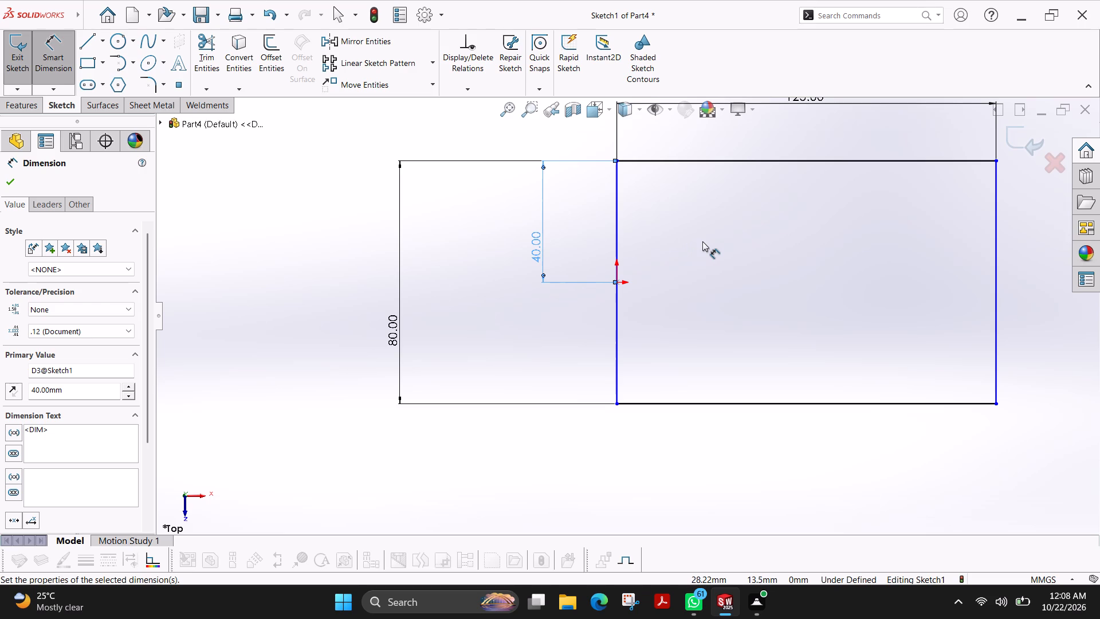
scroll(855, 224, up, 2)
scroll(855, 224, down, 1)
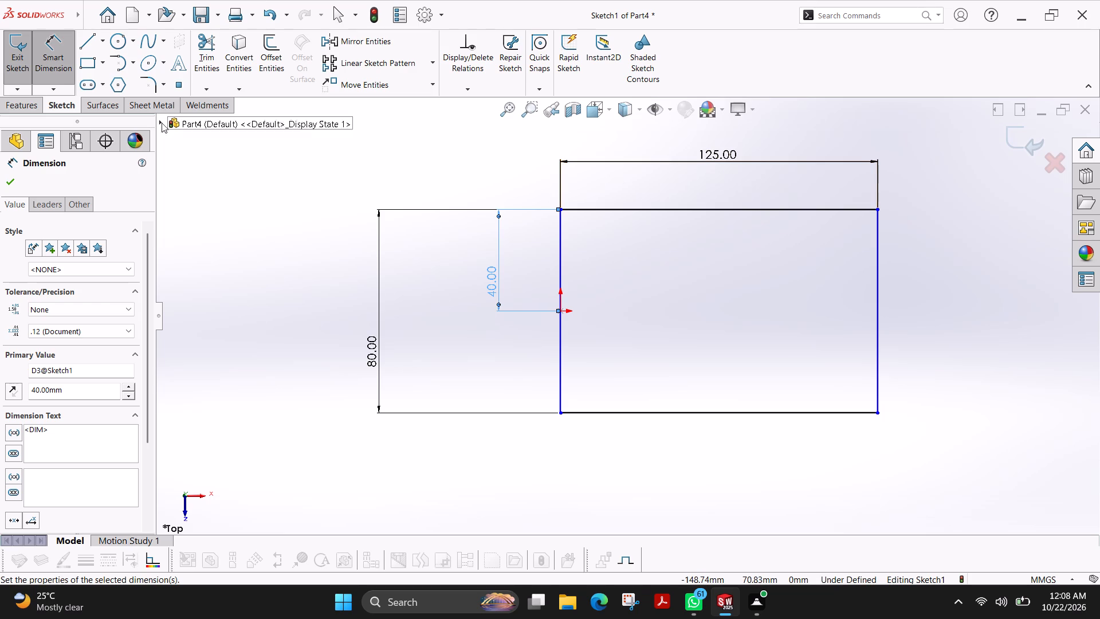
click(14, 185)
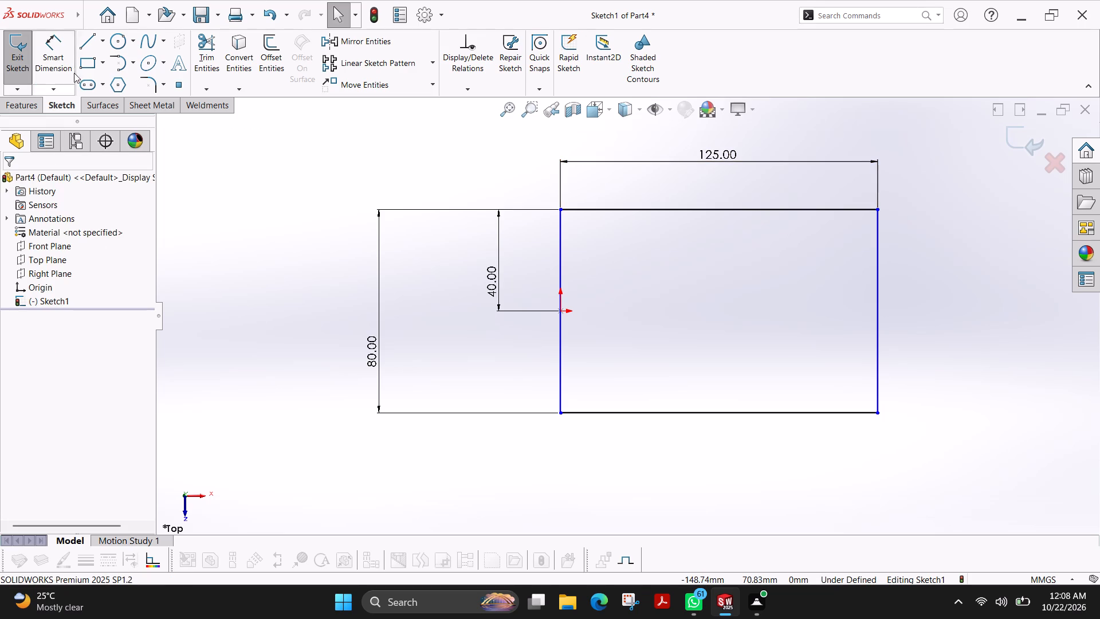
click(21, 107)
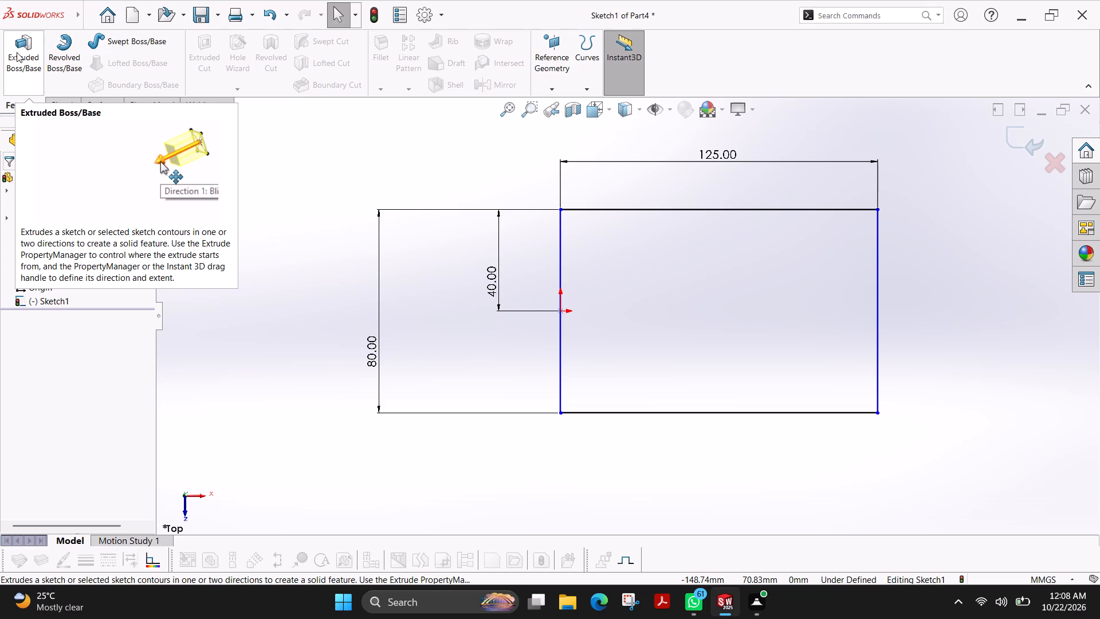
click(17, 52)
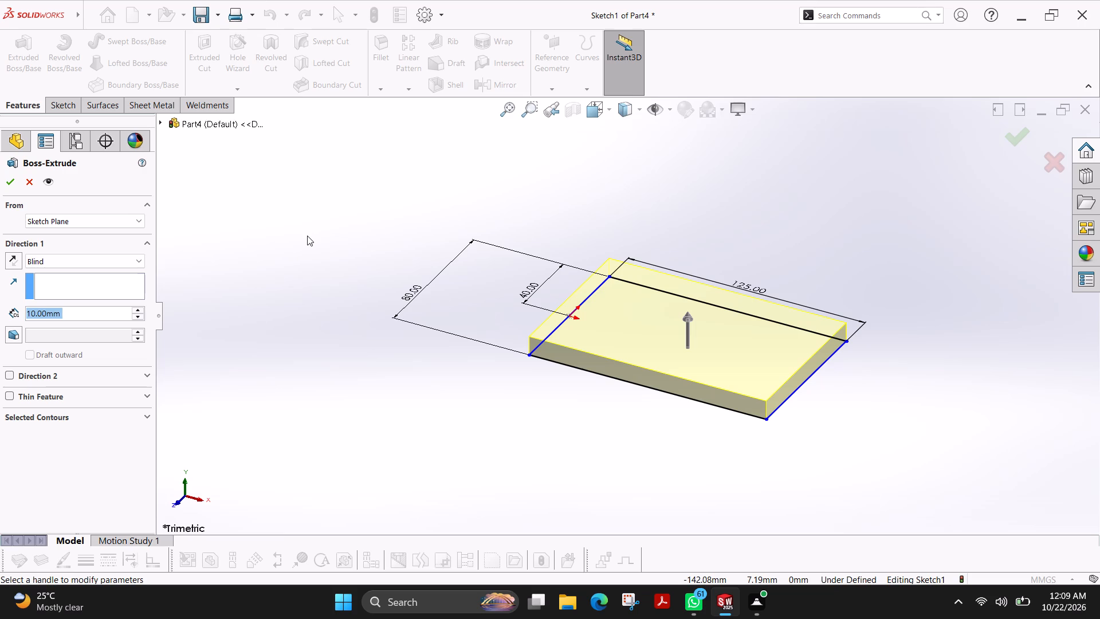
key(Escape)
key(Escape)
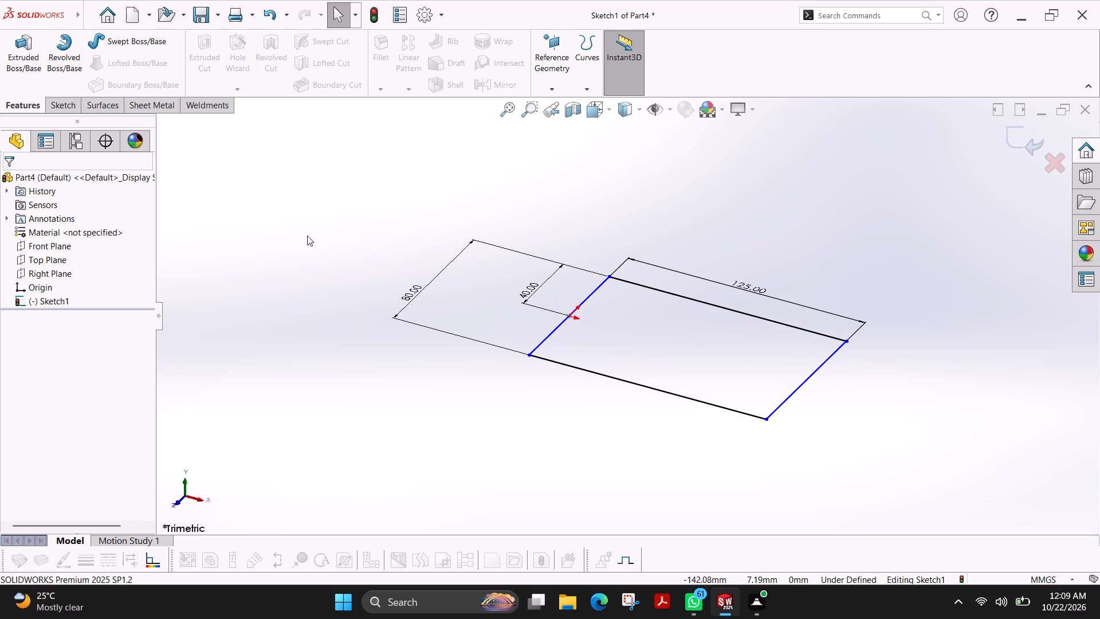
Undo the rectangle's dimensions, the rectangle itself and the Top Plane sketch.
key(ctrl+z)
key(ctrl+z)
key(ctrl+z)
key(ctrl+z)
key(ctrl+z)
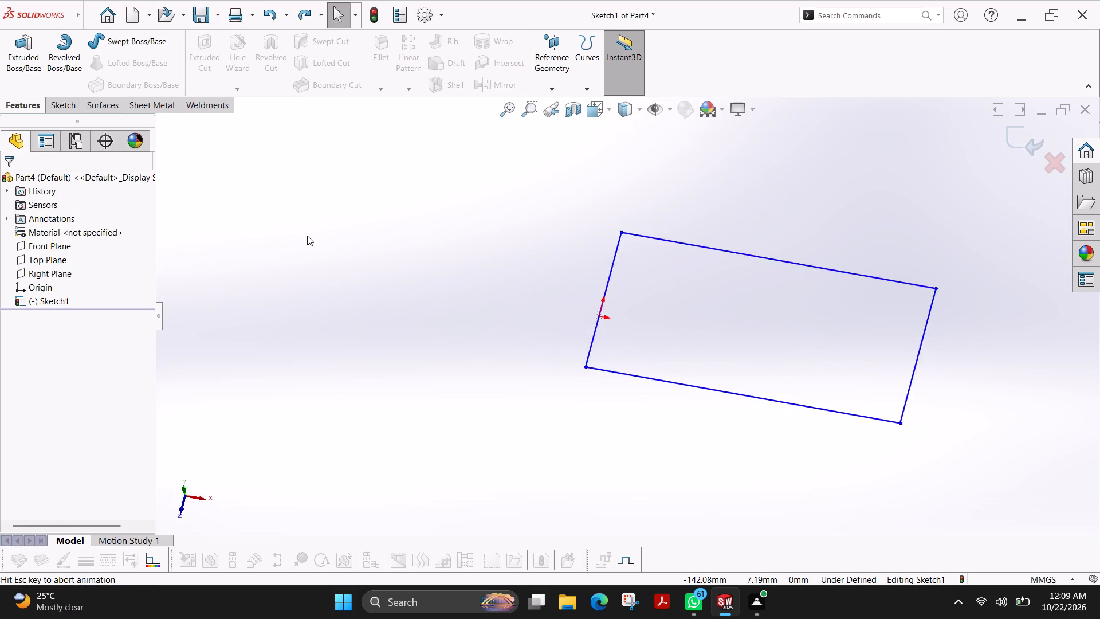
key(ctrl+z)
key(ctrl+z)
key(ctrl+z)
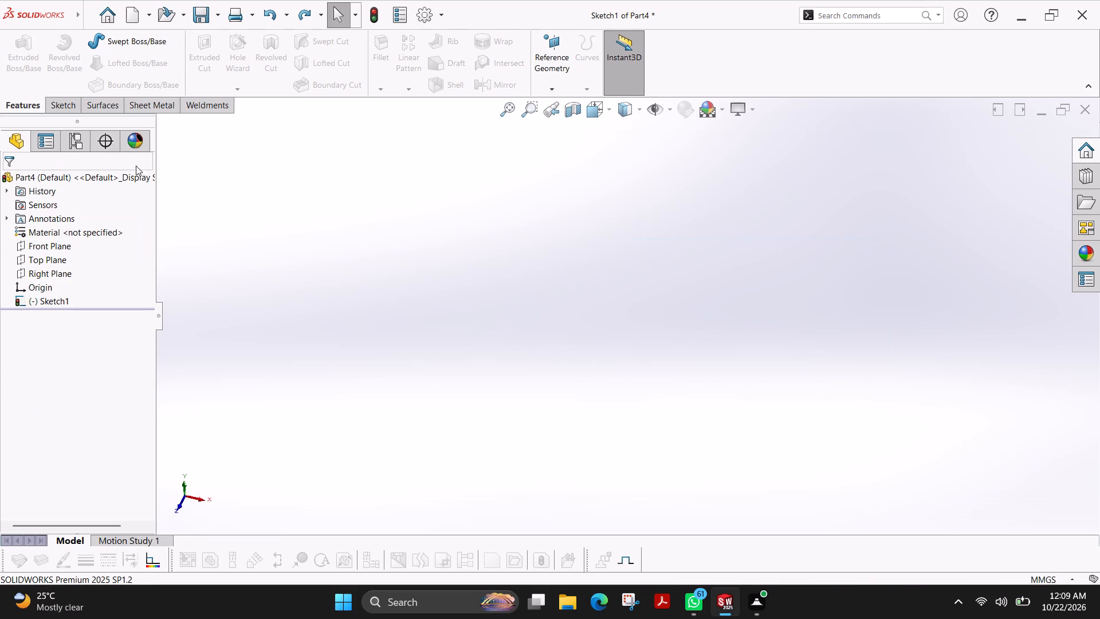
Start a new sketch on the Front Plane.
click(66, 105)
click(18, 56)
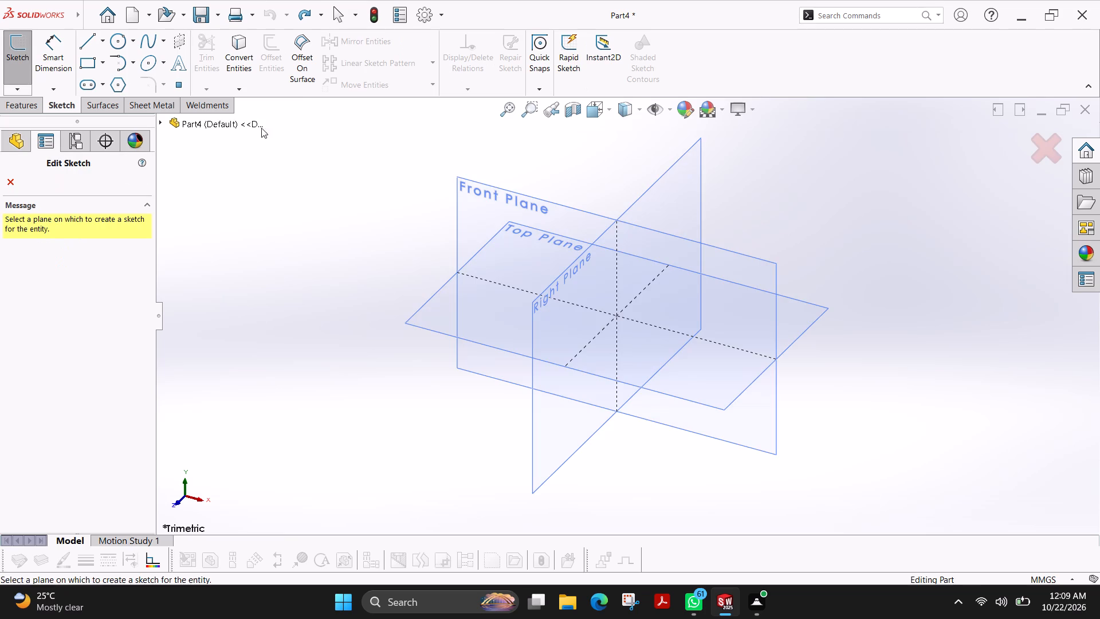
click(483, 207)
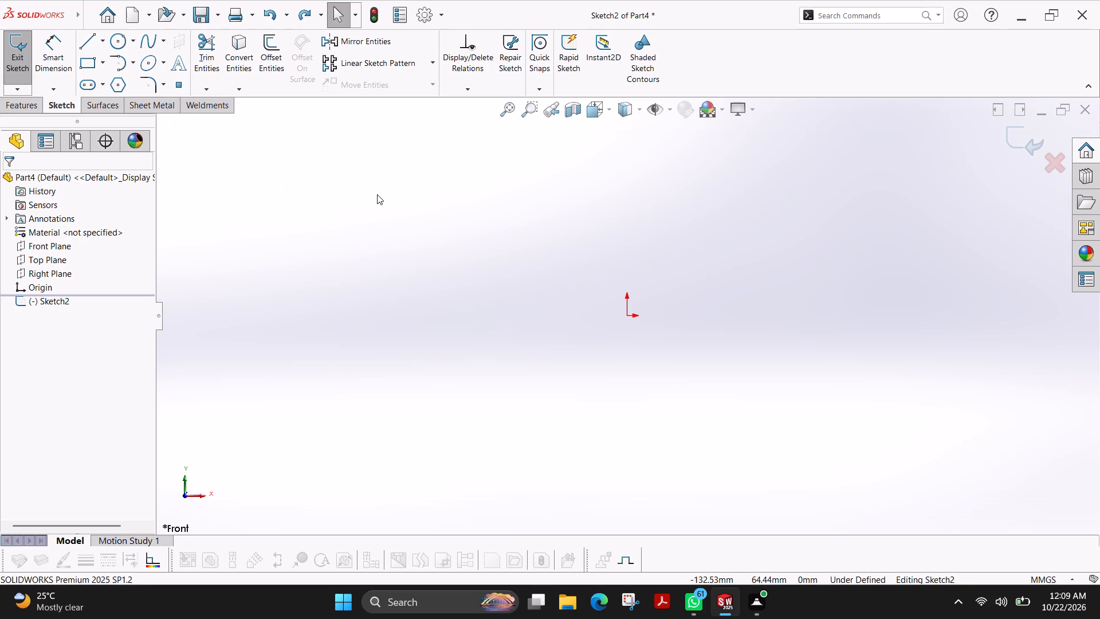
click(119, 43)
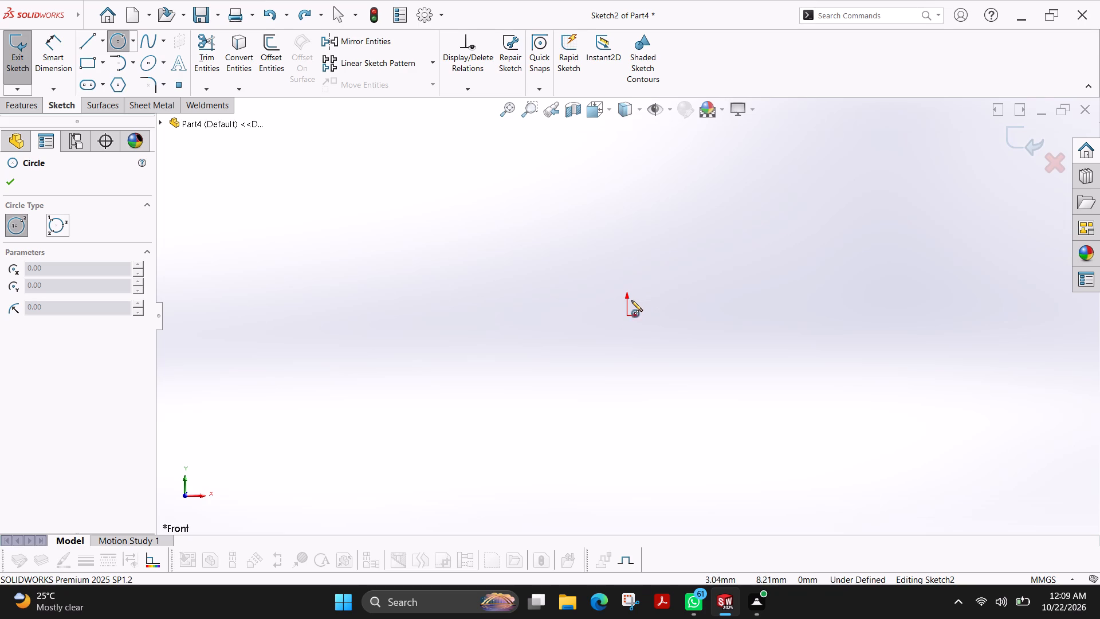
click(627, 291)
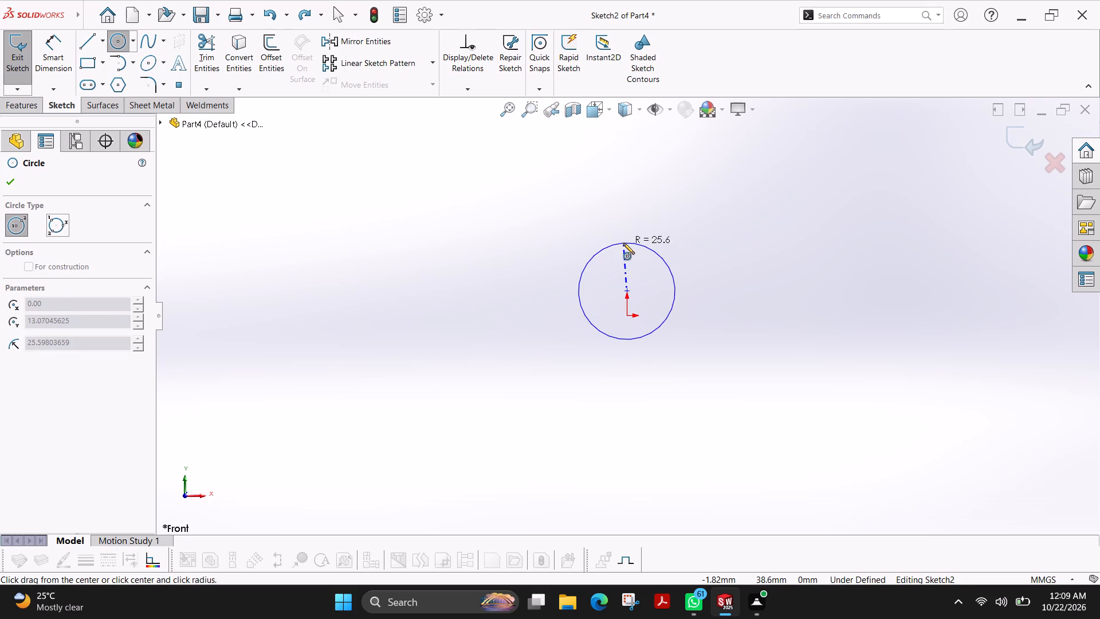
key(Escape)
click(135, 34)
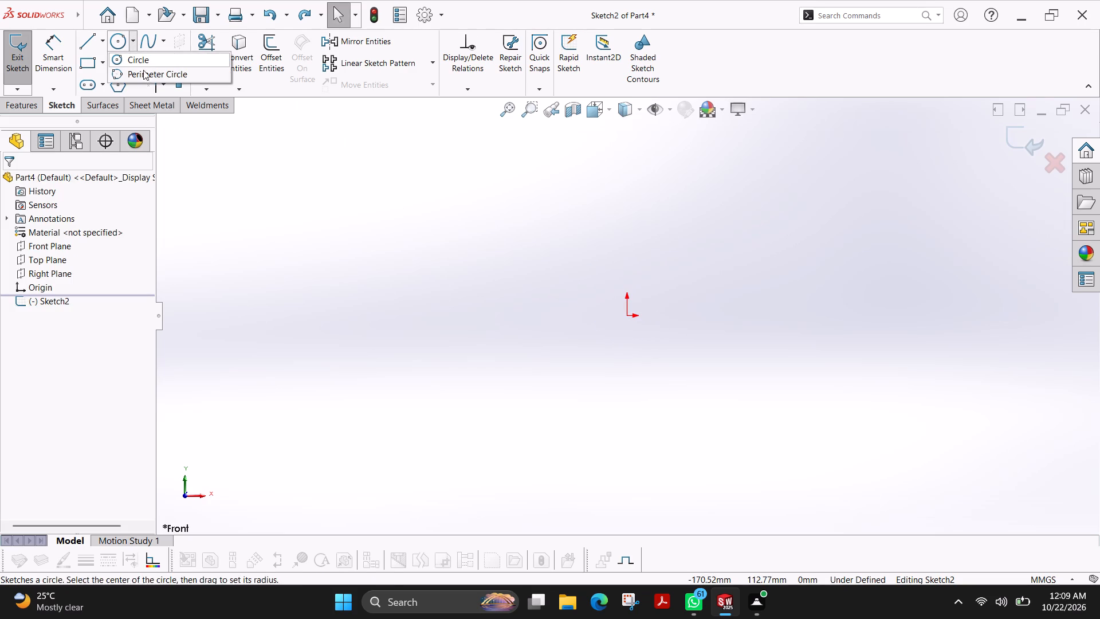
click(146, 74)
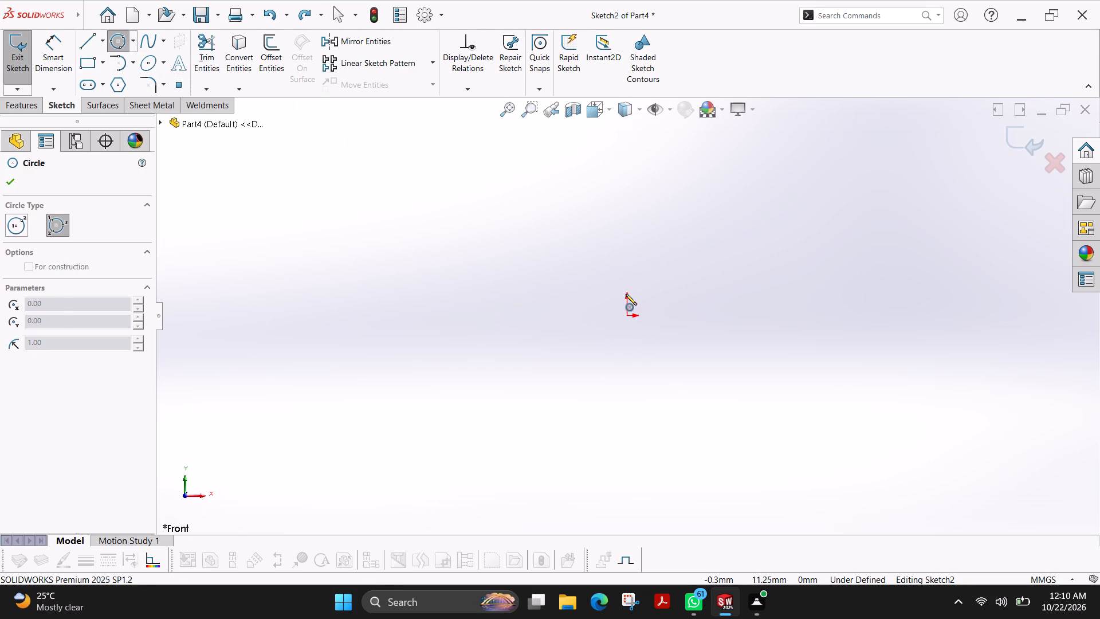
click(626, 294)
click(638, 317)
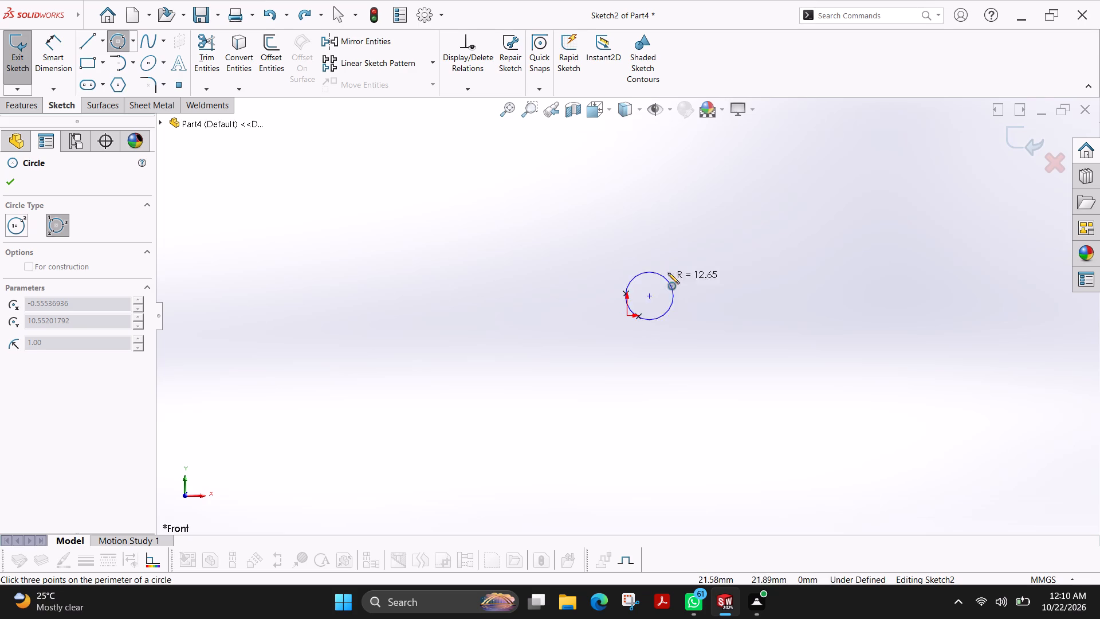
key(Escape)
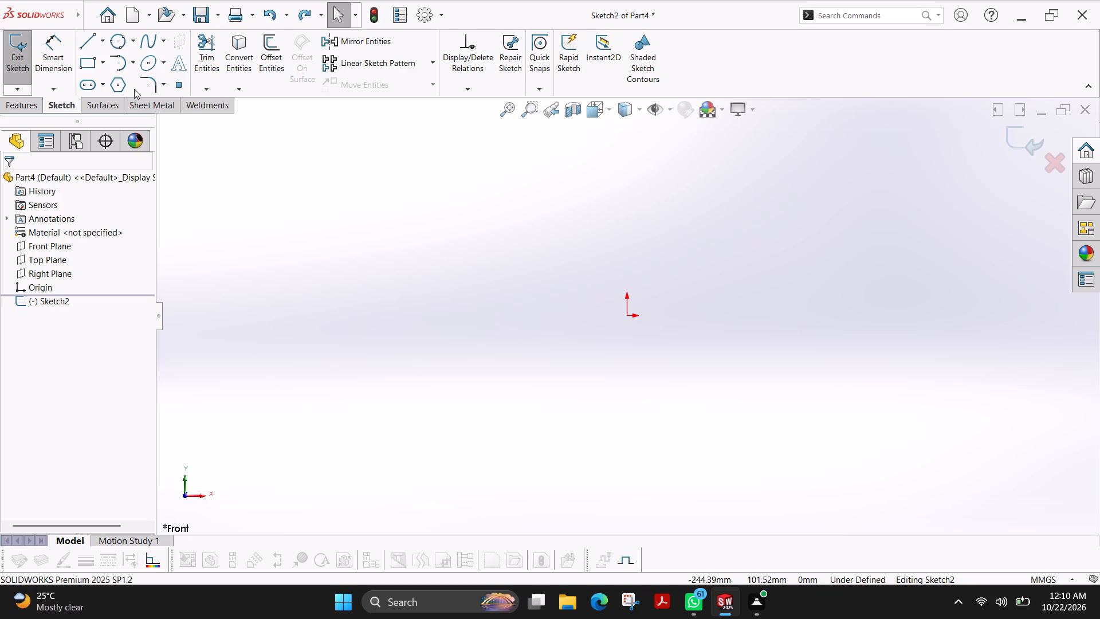
Sketch a vertical construction line about 111 mm long, upward from the origin.
click(89, 49)
click(47, 335)
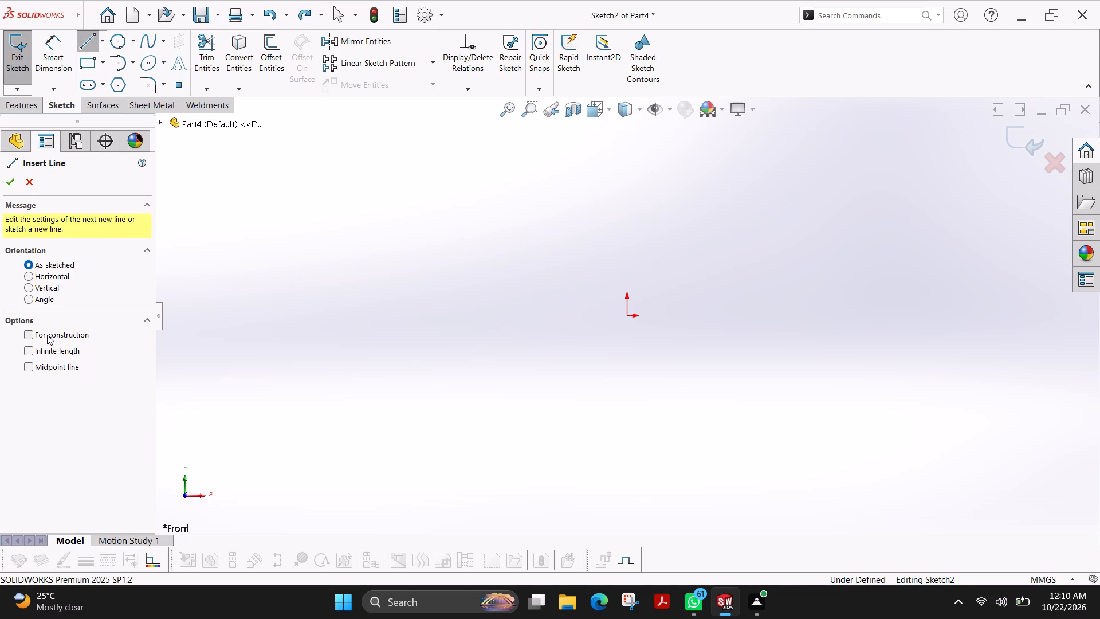
click(627, 316)
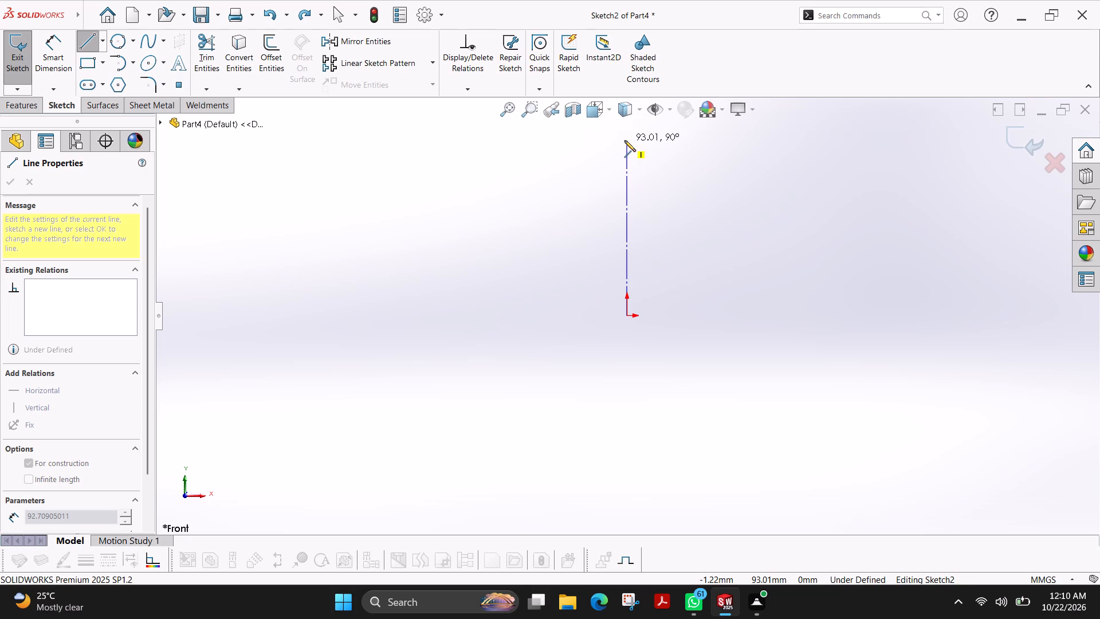
scroll(624, 140, up, 1)
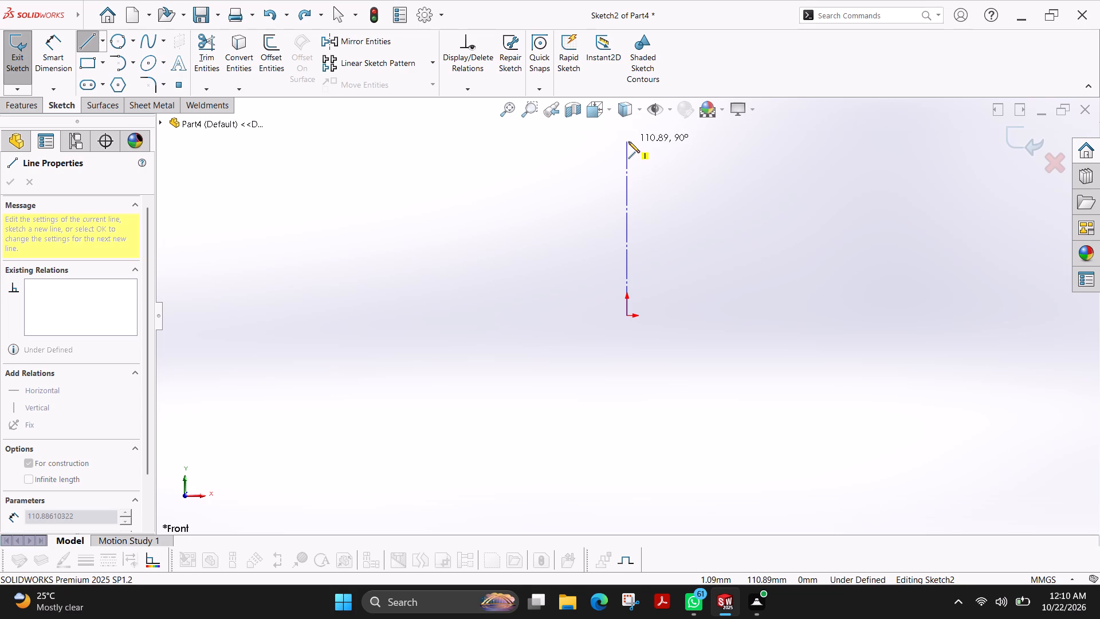
click(628, 142)
key(Escape)
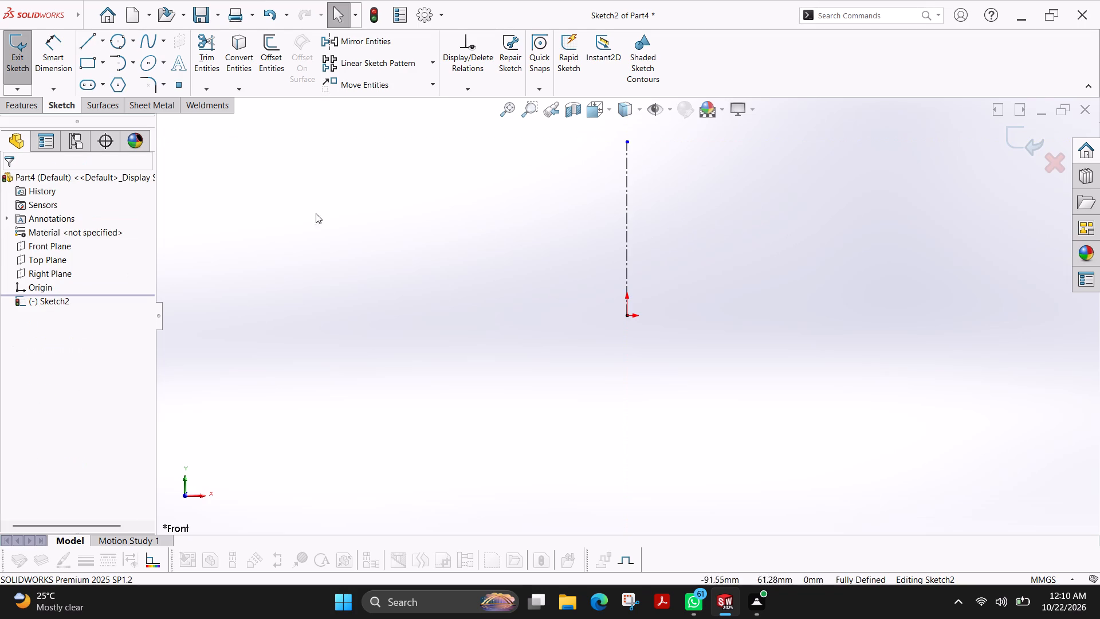
Sketch a horizontal construction line about 266 mm long, running from the origin in the positive X direction.
click(97, 38)
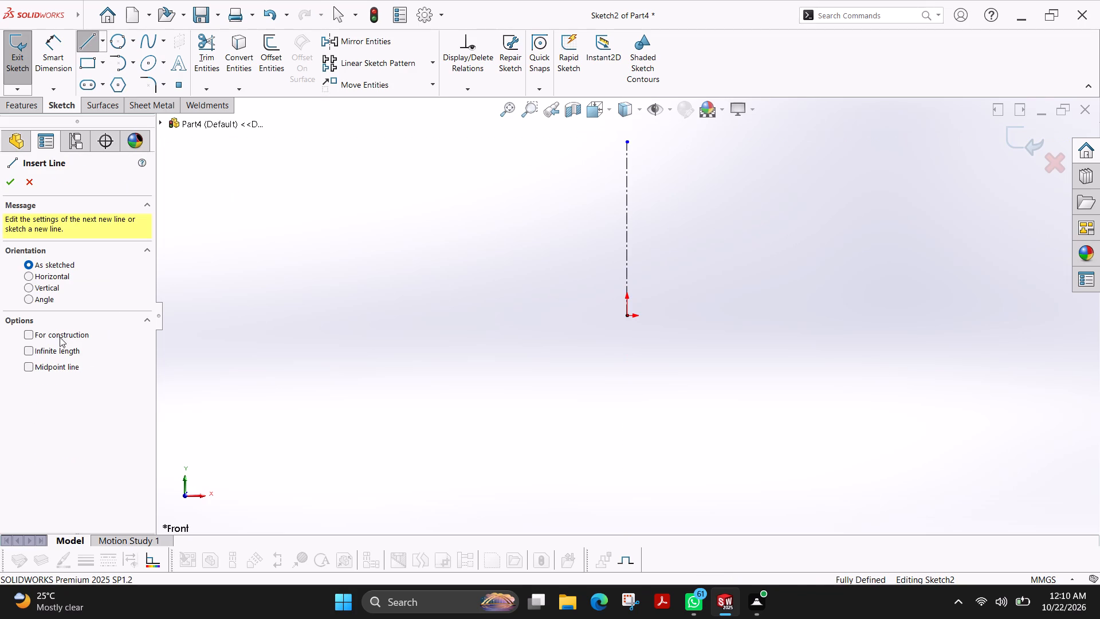
click(60, 335)
click(629, 316)
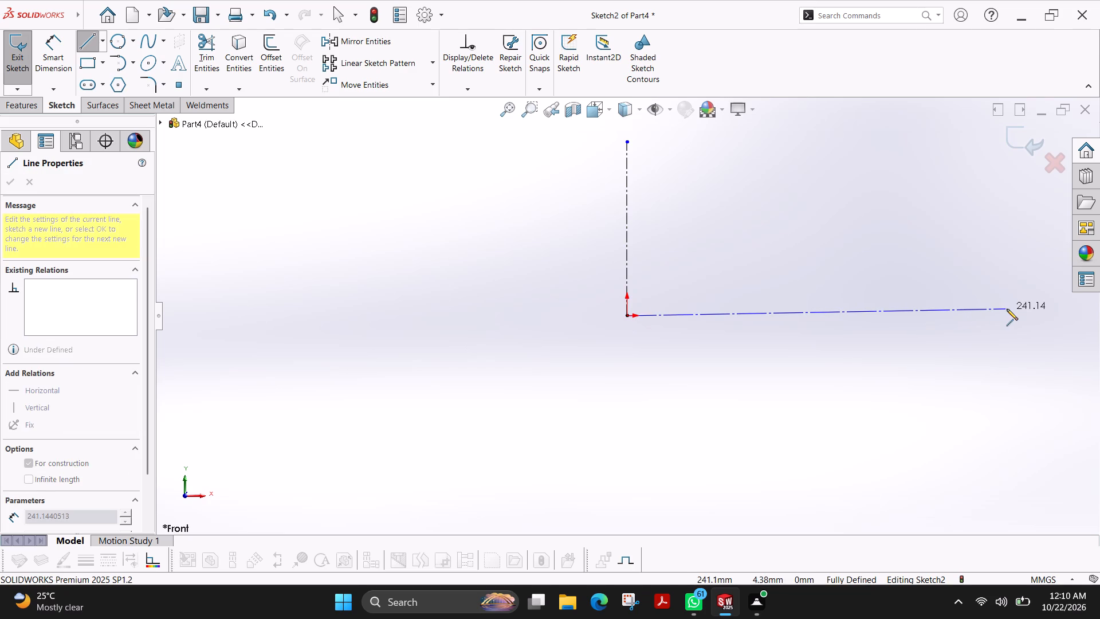
click(1048, 316)
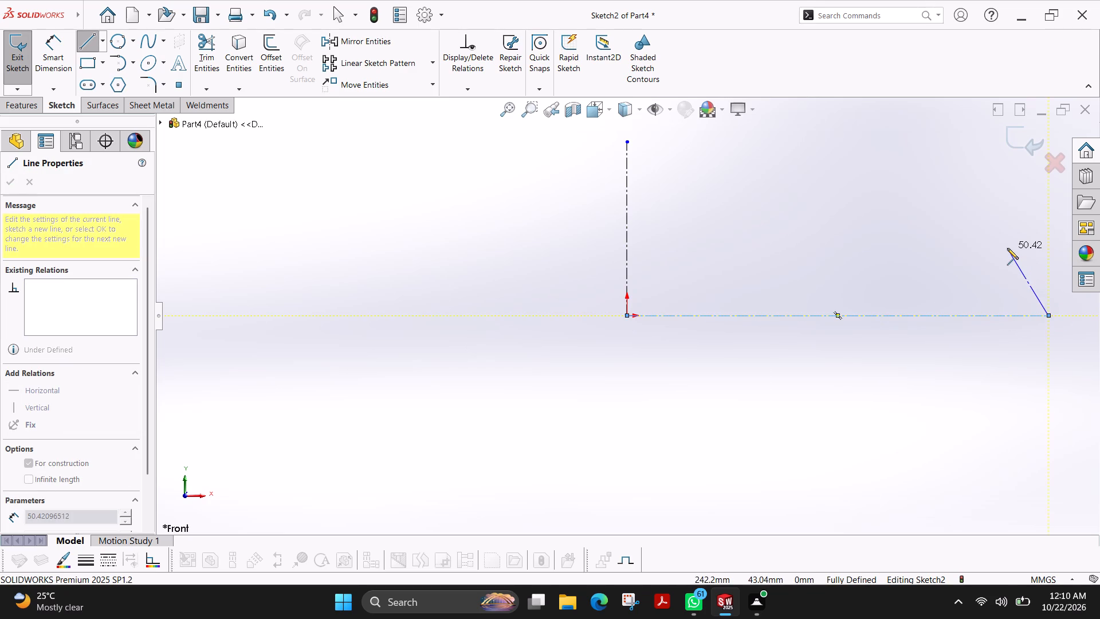
key(Escape)
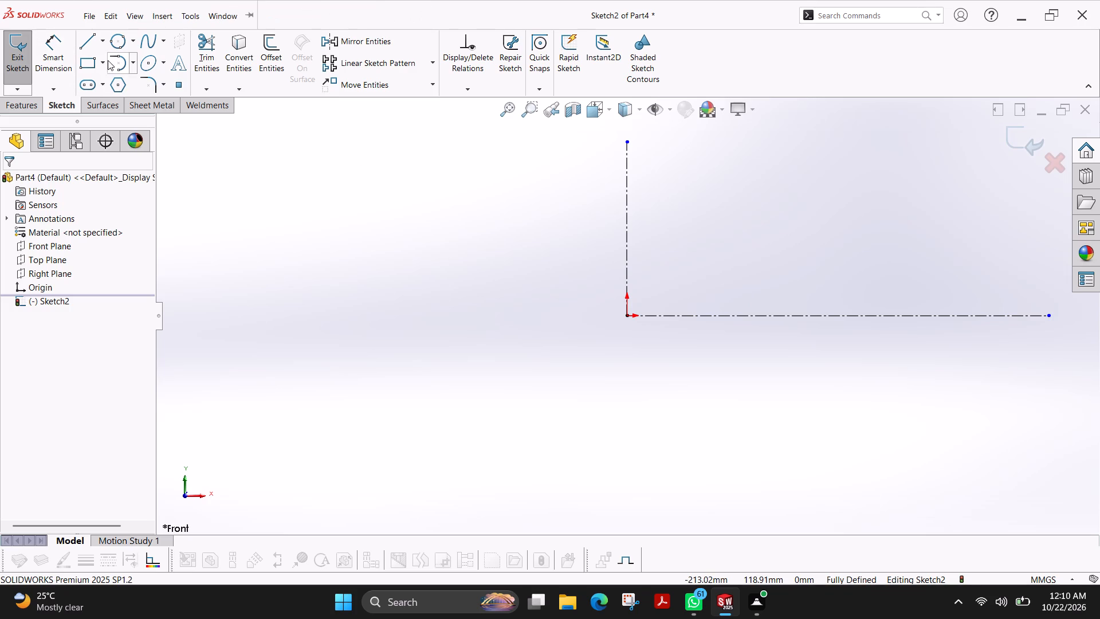
Sketch a corner rectangle about 216 mm wide from the origin, lying along both construction lines.
click(93, 65)
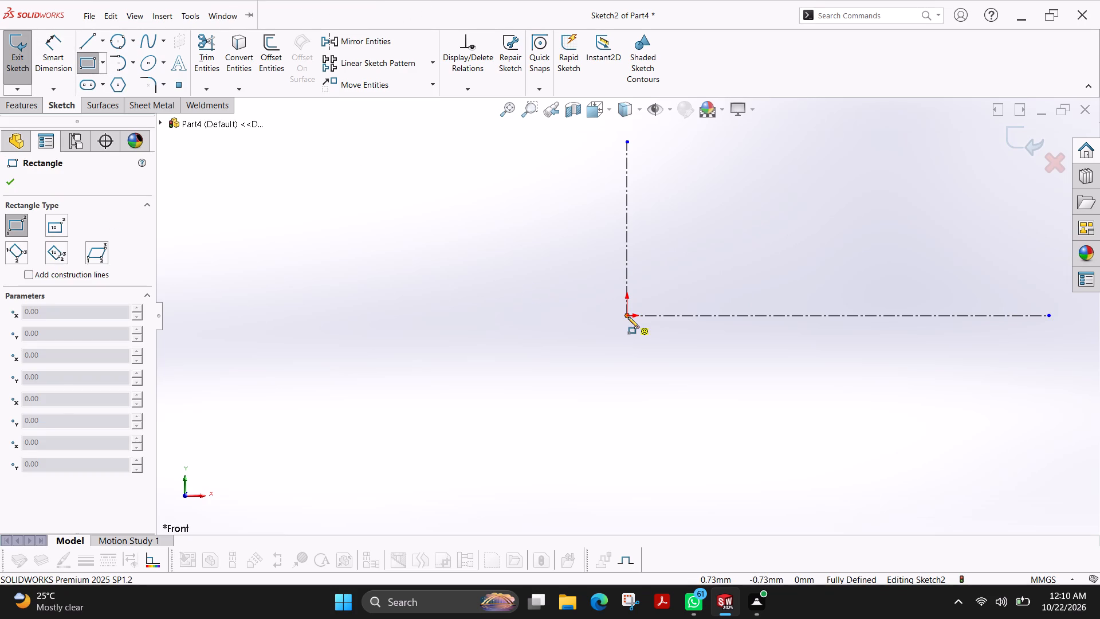
click(627, 317)
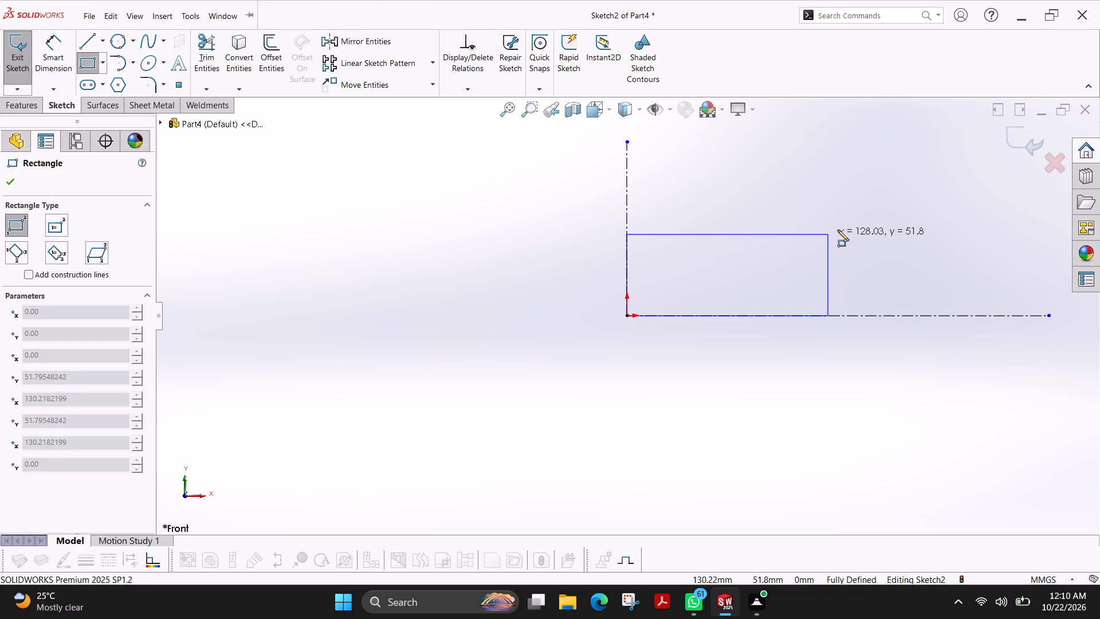
scroll(849, 219, up, 2)
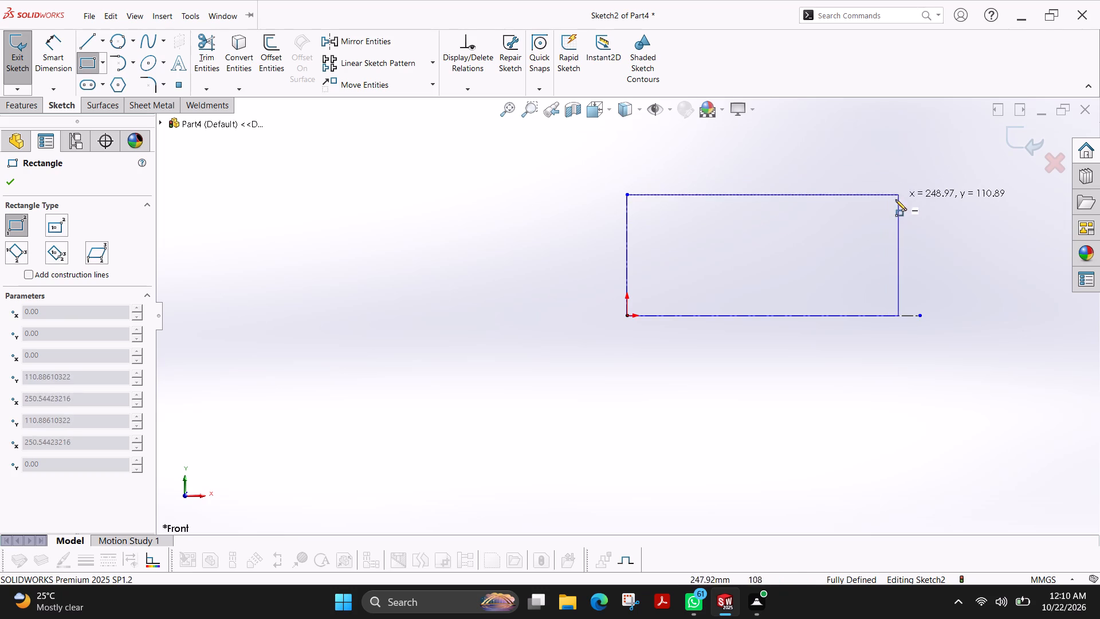
click(862, 231)
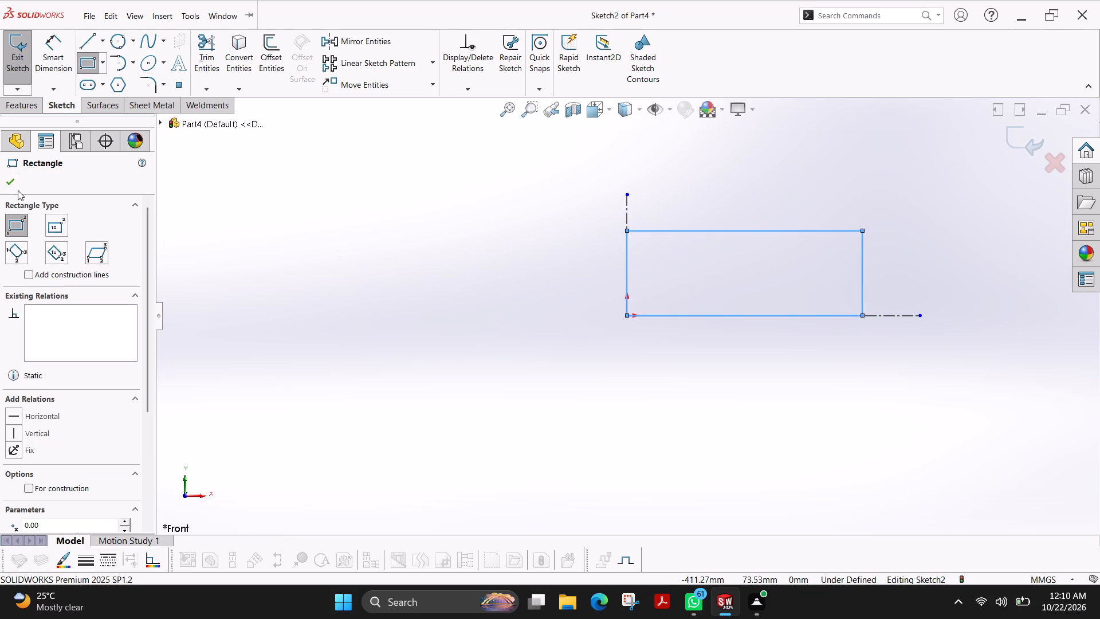
click(11, 189)
Dimension the rectangle's lower edge as 25 mm and undo that value.
click(61, 57)
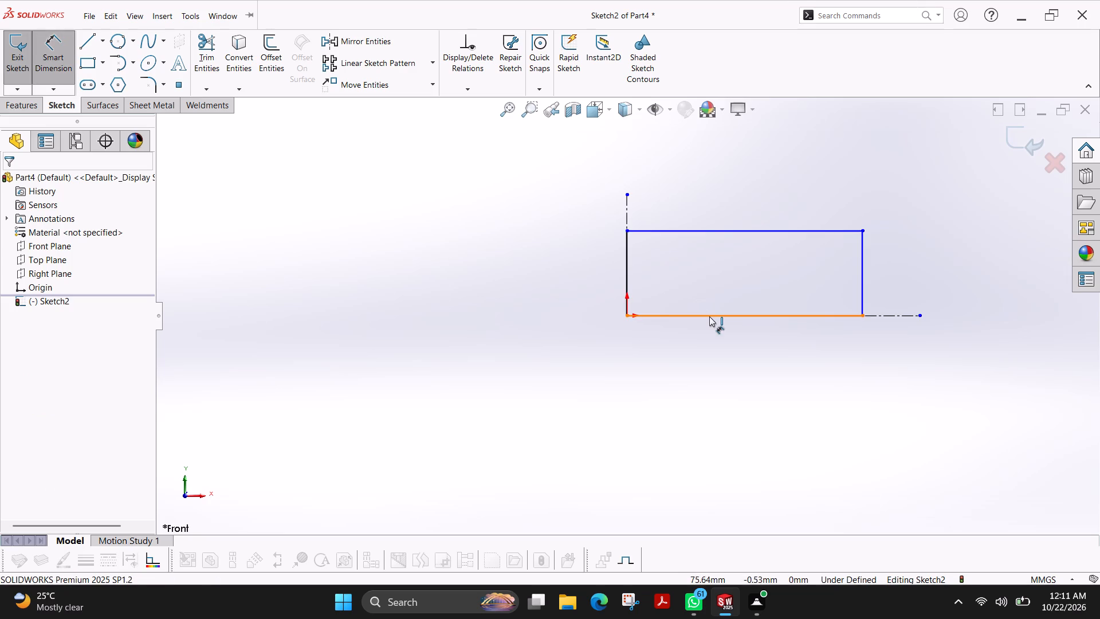
click(709, 316)
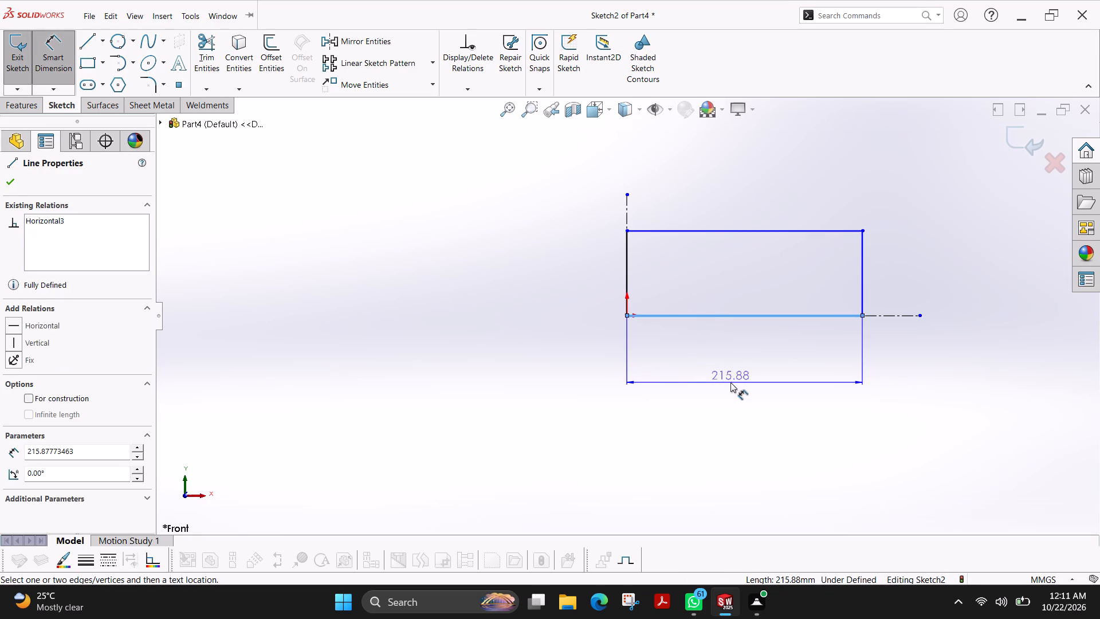
click(730, 382)
text(25)
key(Return)
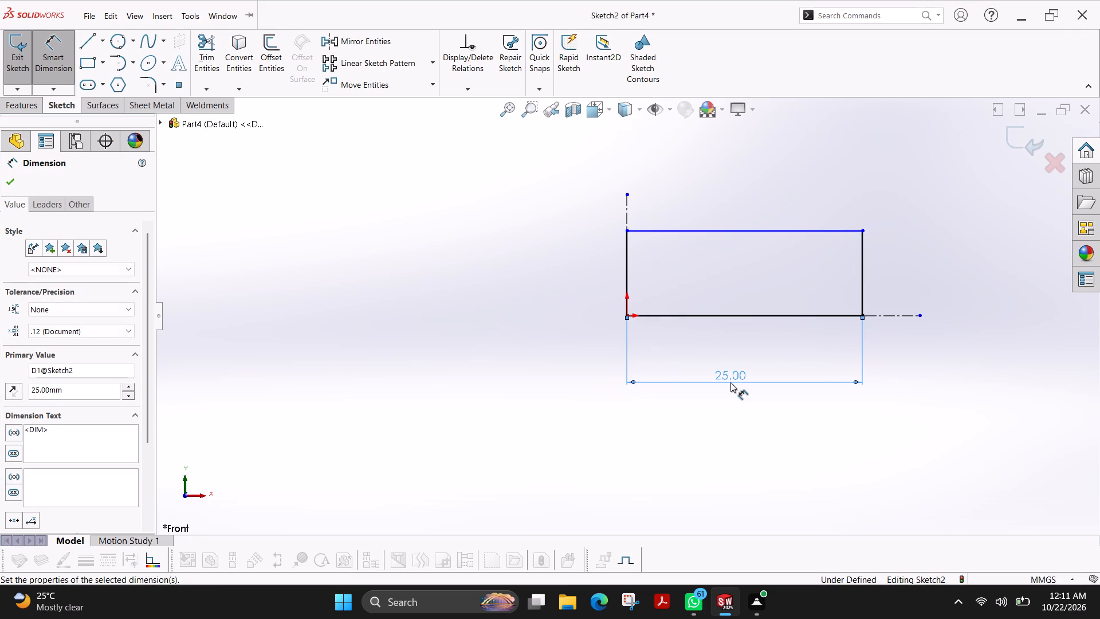
key(ctrl+z)
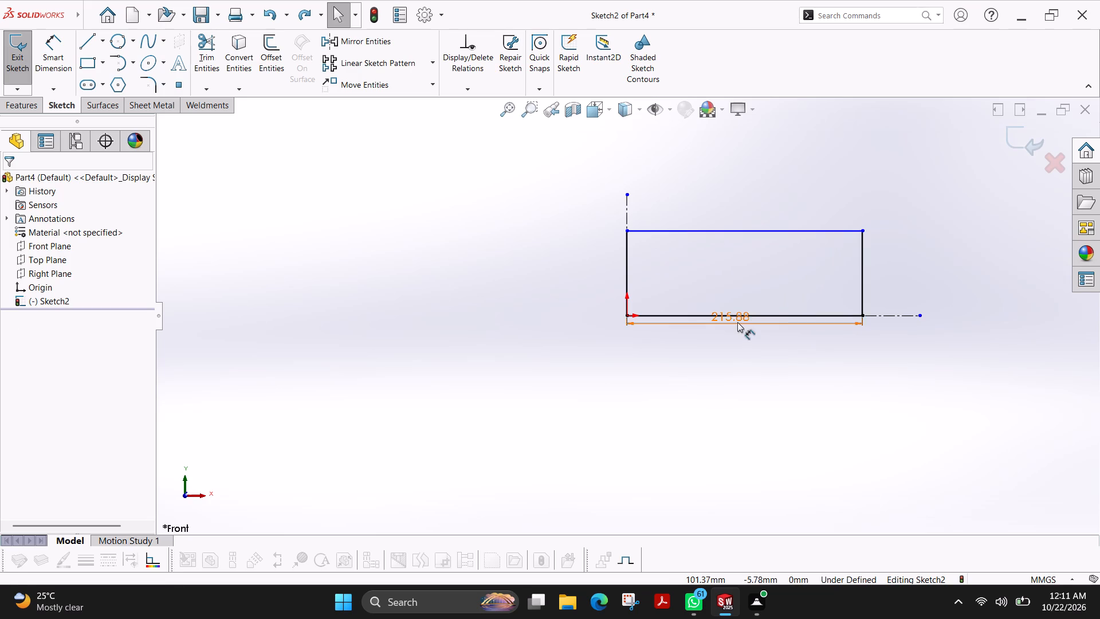
Move the lower edge's dimension further below the rectangle and set it to 125 mm.
drag(737, 322, 736, 358)
click(736, 354)
click(736, 354)
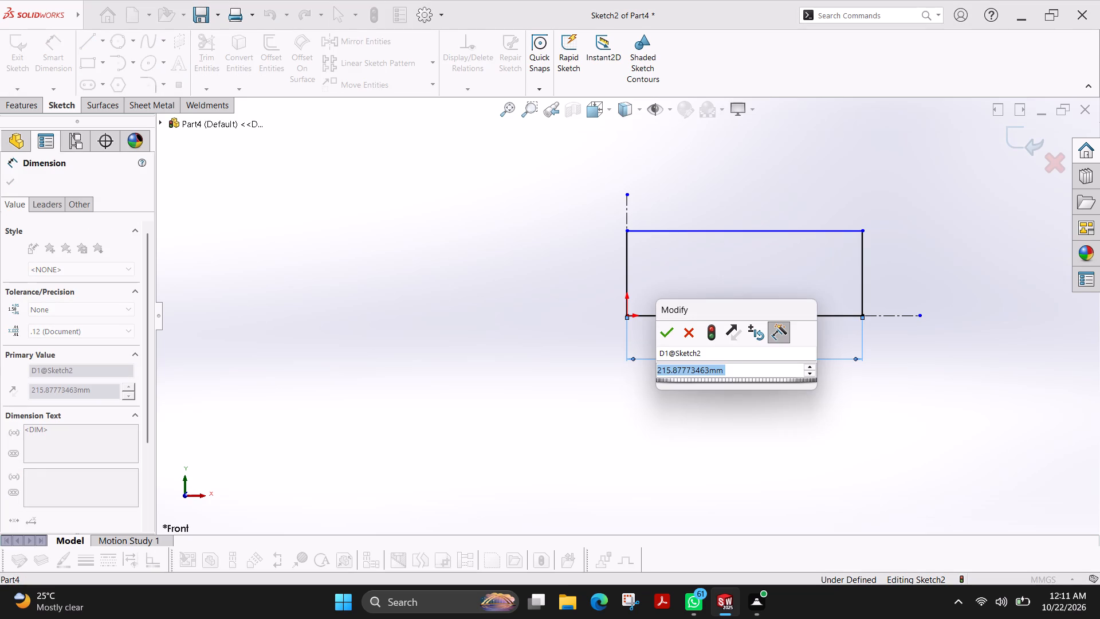
text(125)
key(Return)
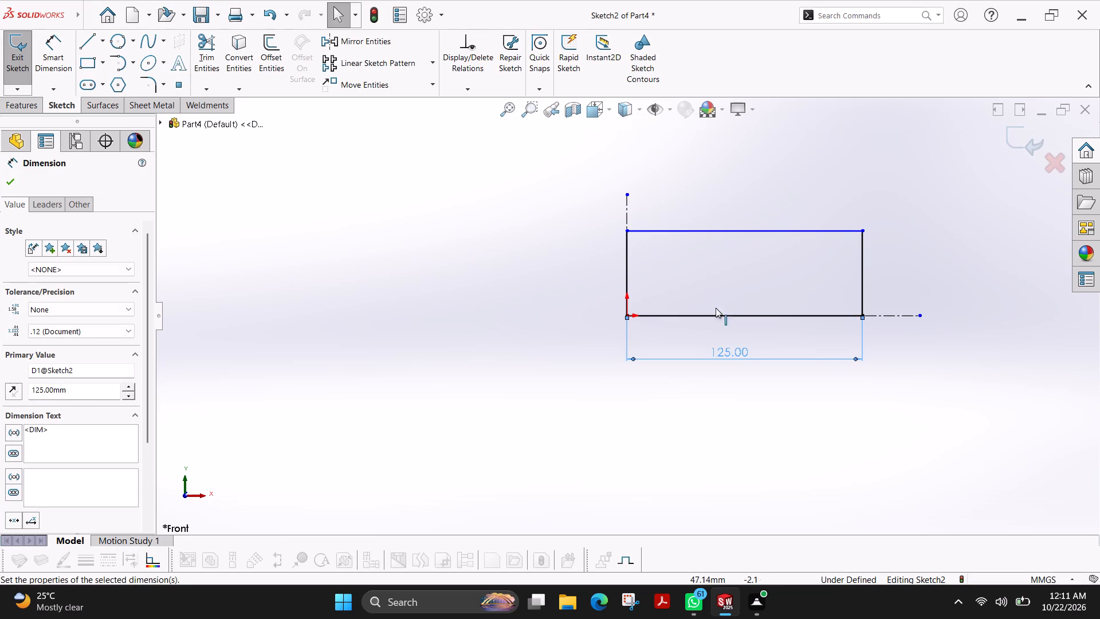
Dimension the rectangle's vertical edge at the origin to a height of 80 mm.
scroll(708, 300, down, 3)
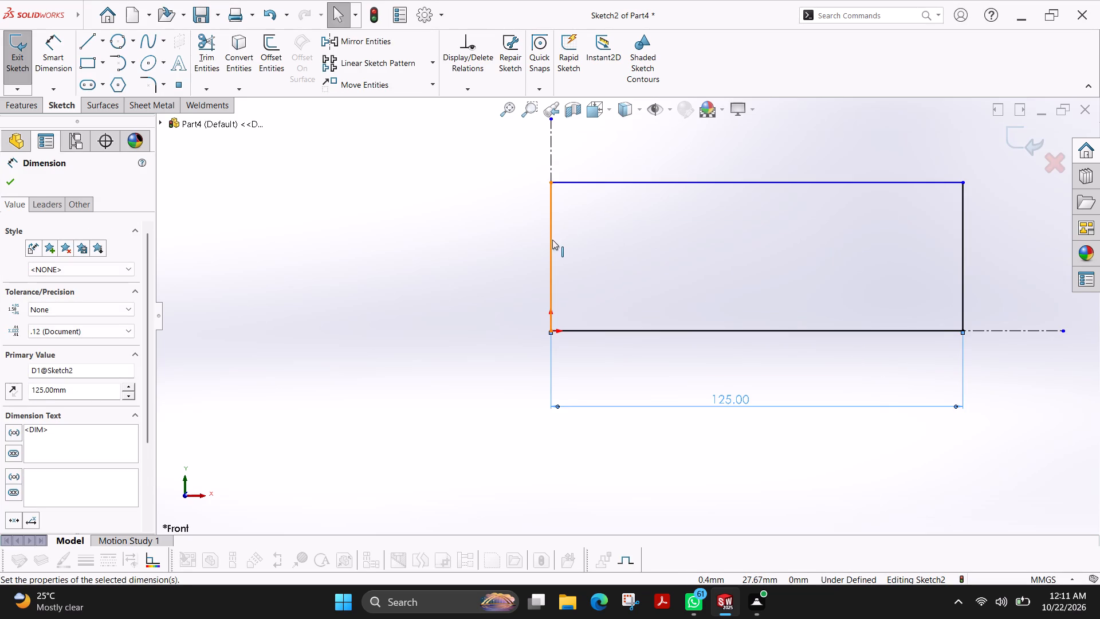
click(552, 240)
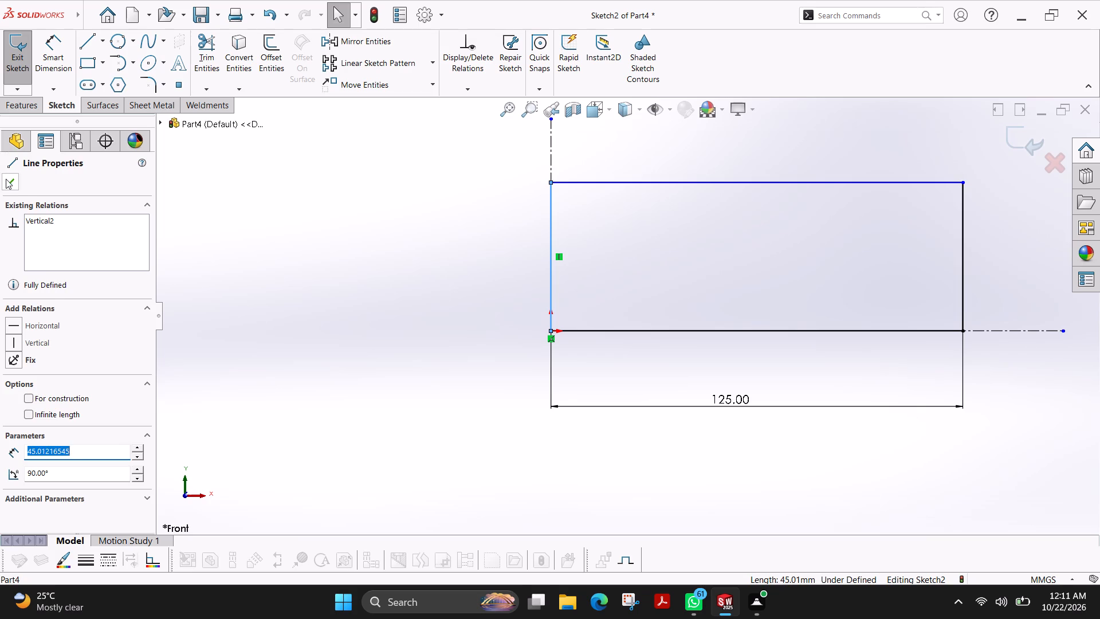
click(6, 179)
click(52, 64)
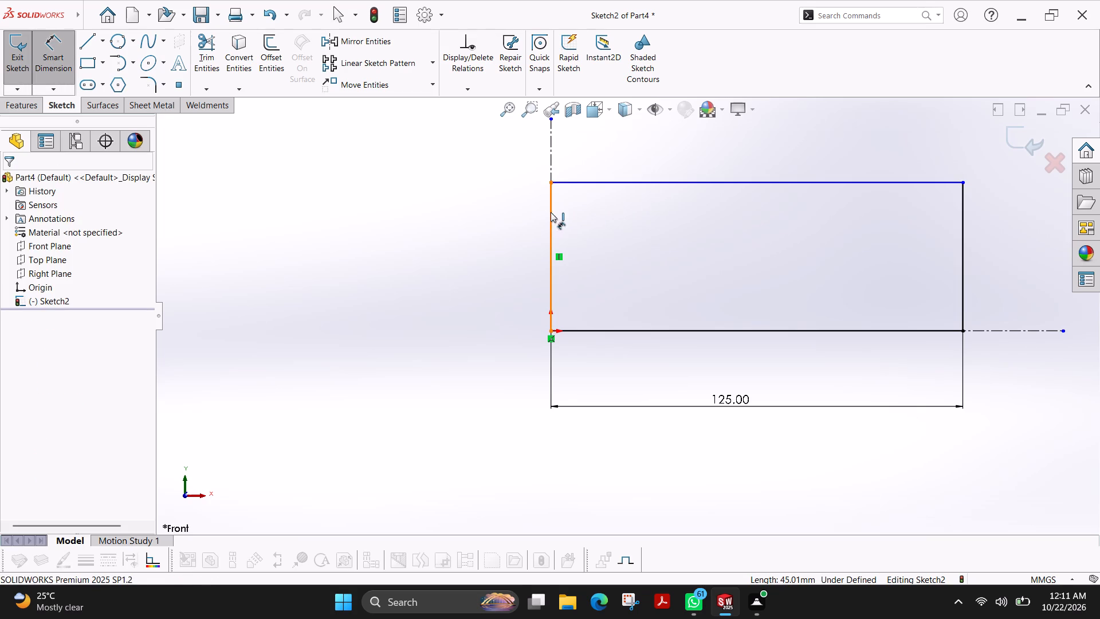
click(551, 212)
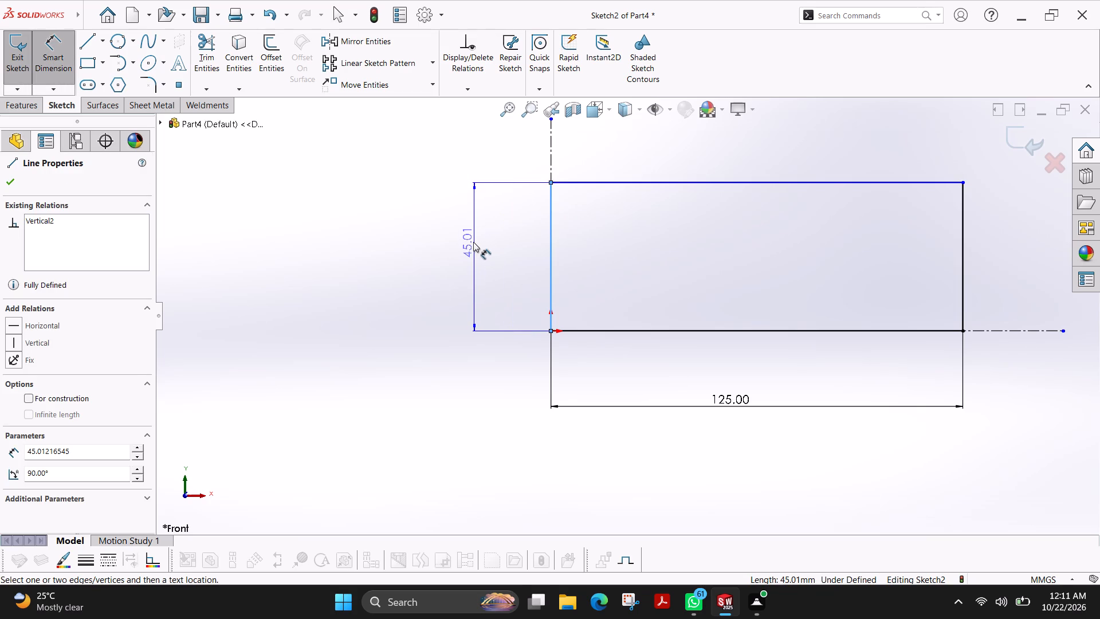
click(473, 242)
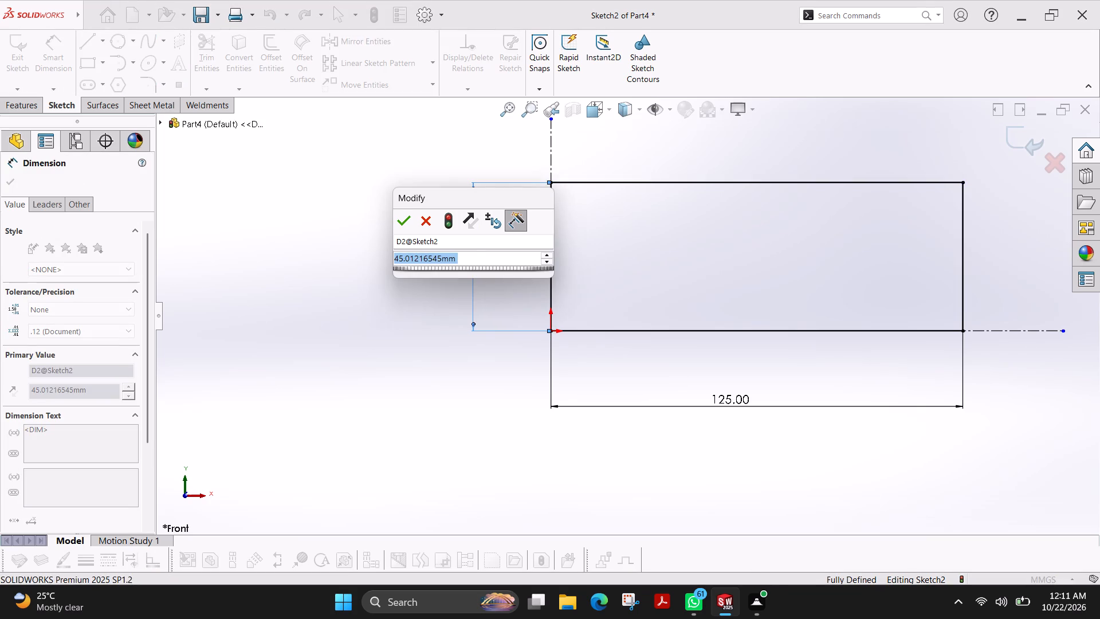
text(80)
key(Return)
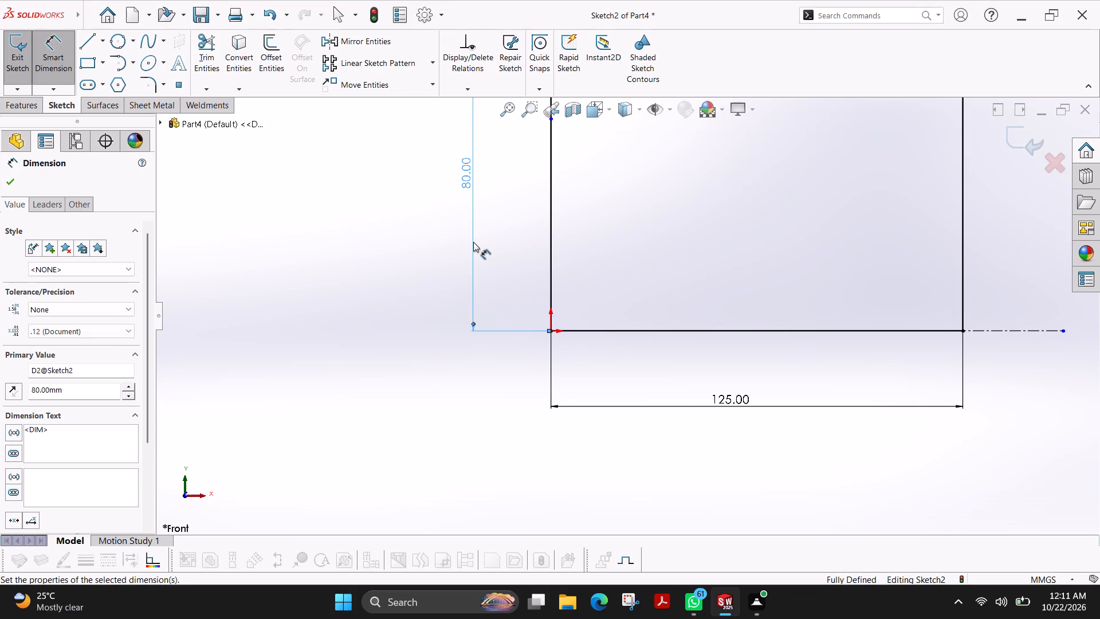
scroll(579, 223, up, 3)
scroll(595, 202, down, 1)
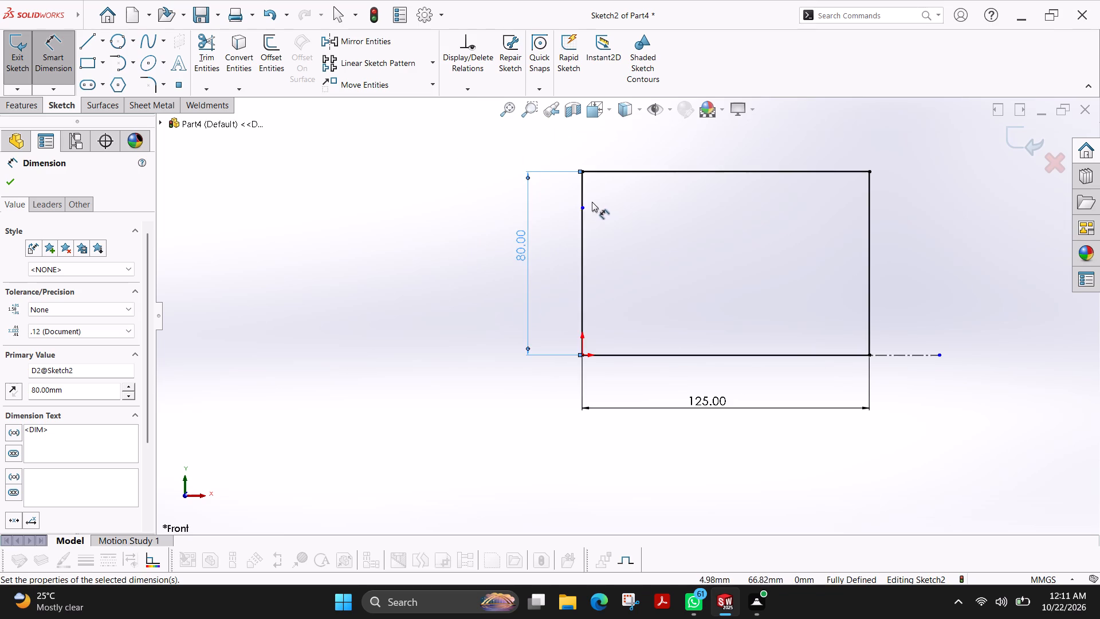
click(4, 187)
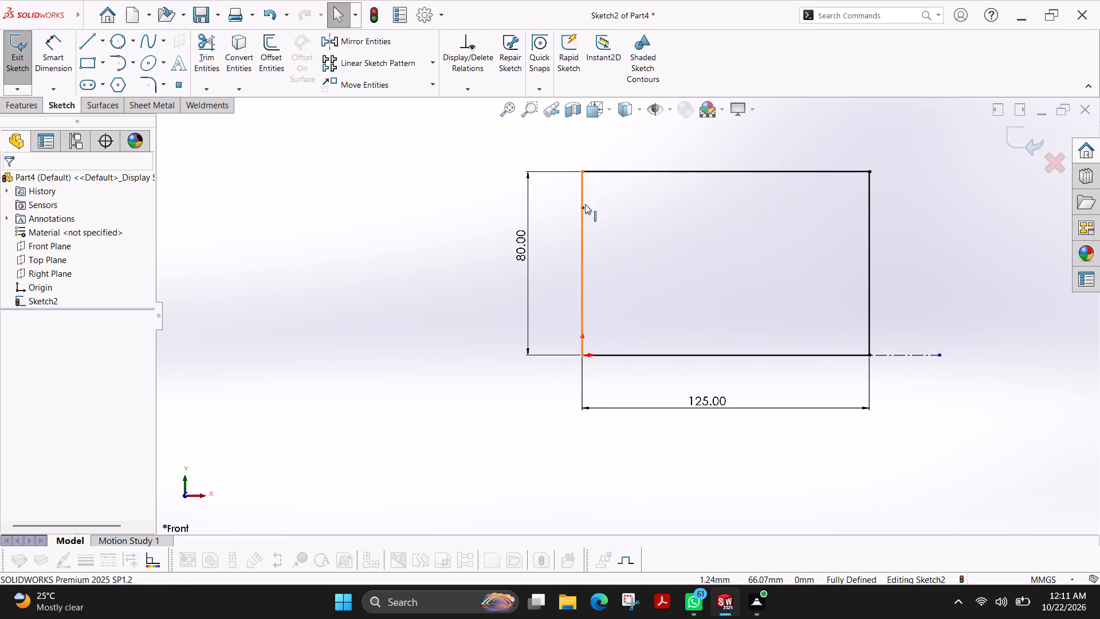
Stretch the vertical construction line's free end past the rectangle's upper edge, to about 97 mm above the origin.
drag(582, 207, 580, 132)
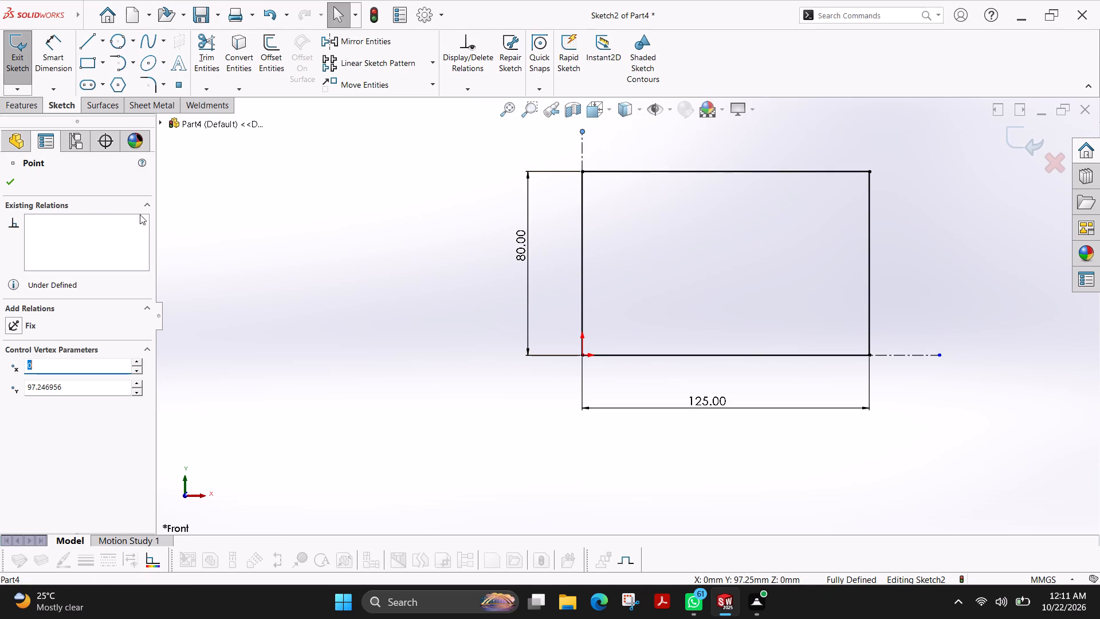
click(13, 183)
Sketch a line about 12 mm along the lower edge from the origin, continuing into a vertical line about 21 mm long inside the rectangle.
scroll(815, 267, down, 2)
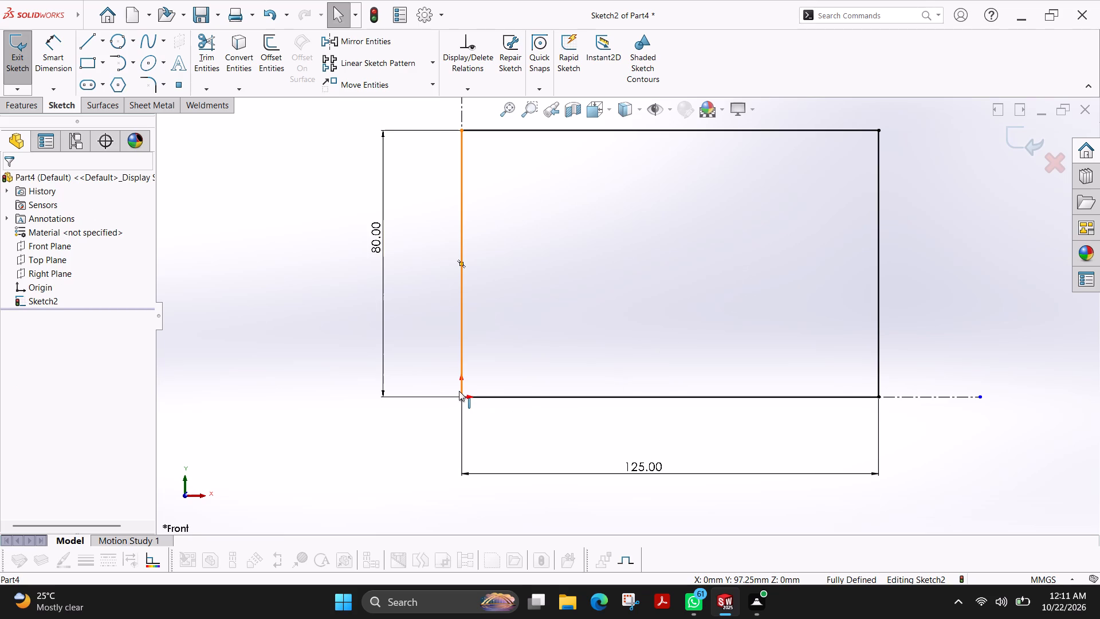
click(93, 50)
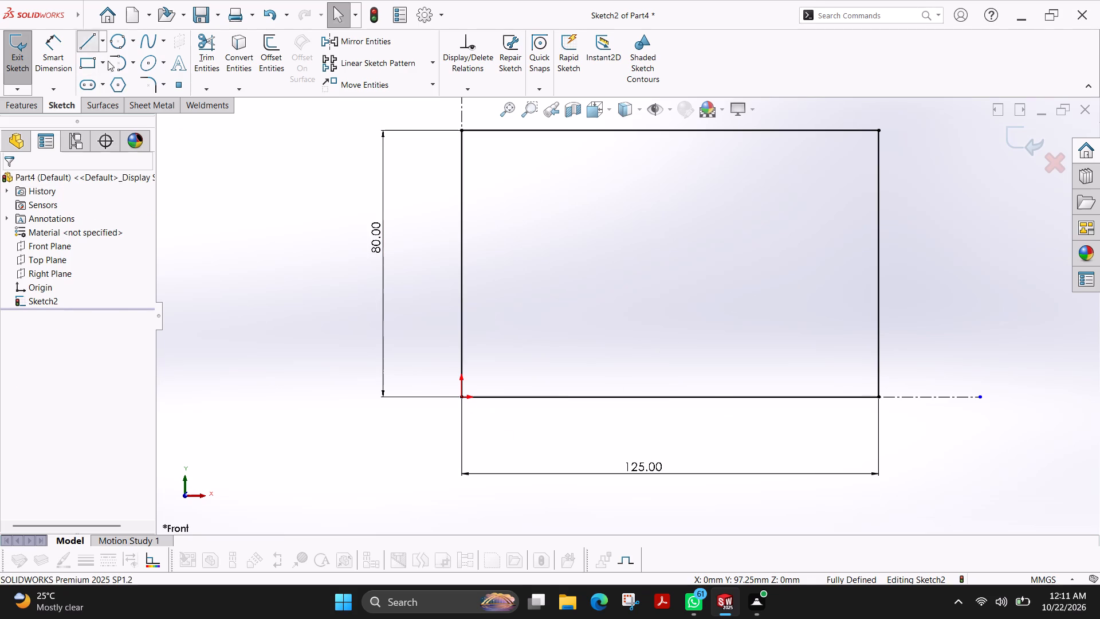
click(462, 399)
click(502, 398)
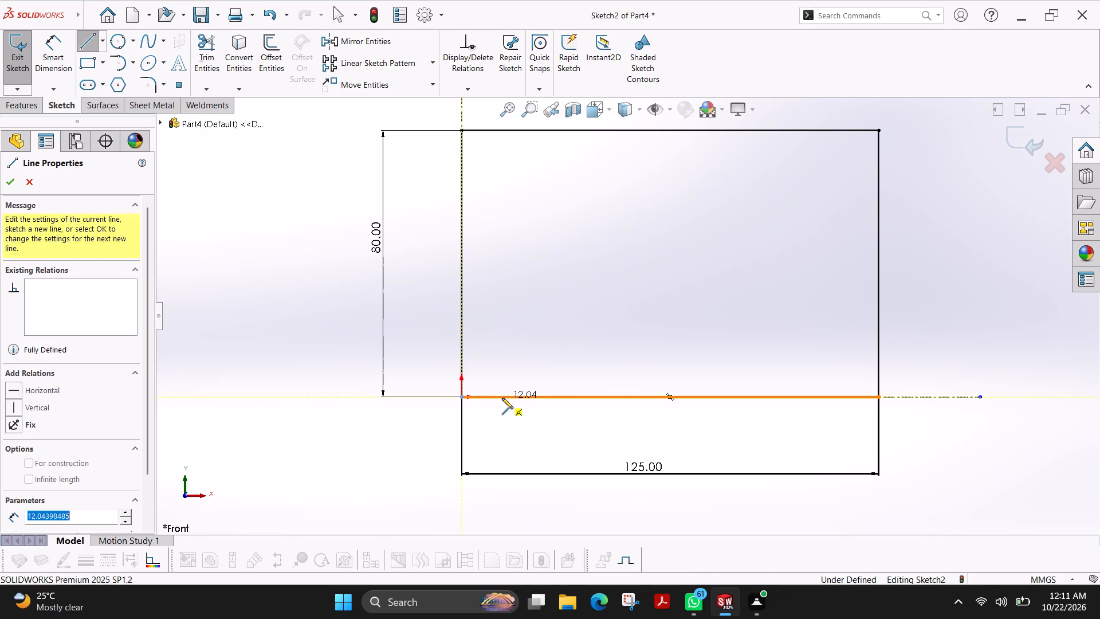
click(500, 327)
key(Escape)
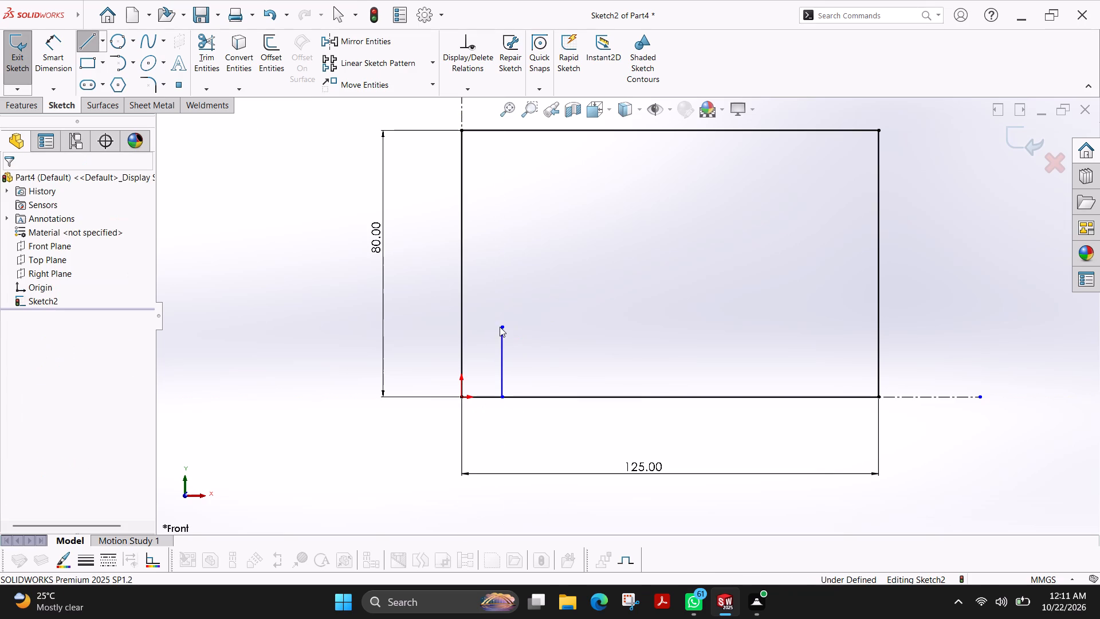
Dimension the short horizontal line on the rectangle's lower edge to 11 mm.
click(56, 60)
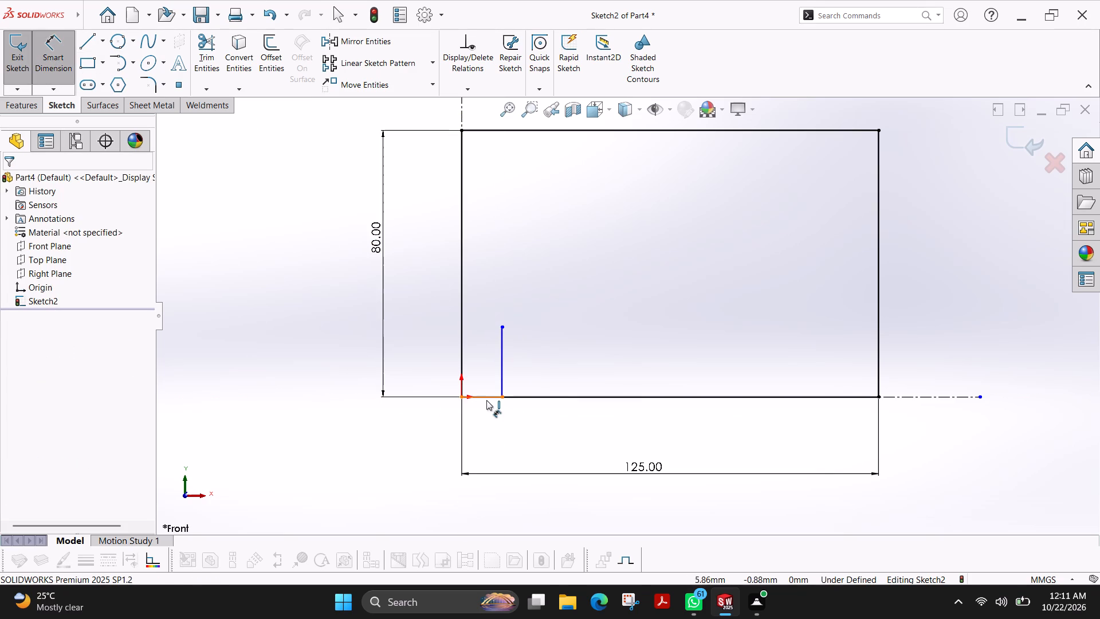
click(486, 400)
click(486, 430)
text(11)
key(Return)
Delete the short vertical line rising from the end of the 11 mm line.
click(499, 369)
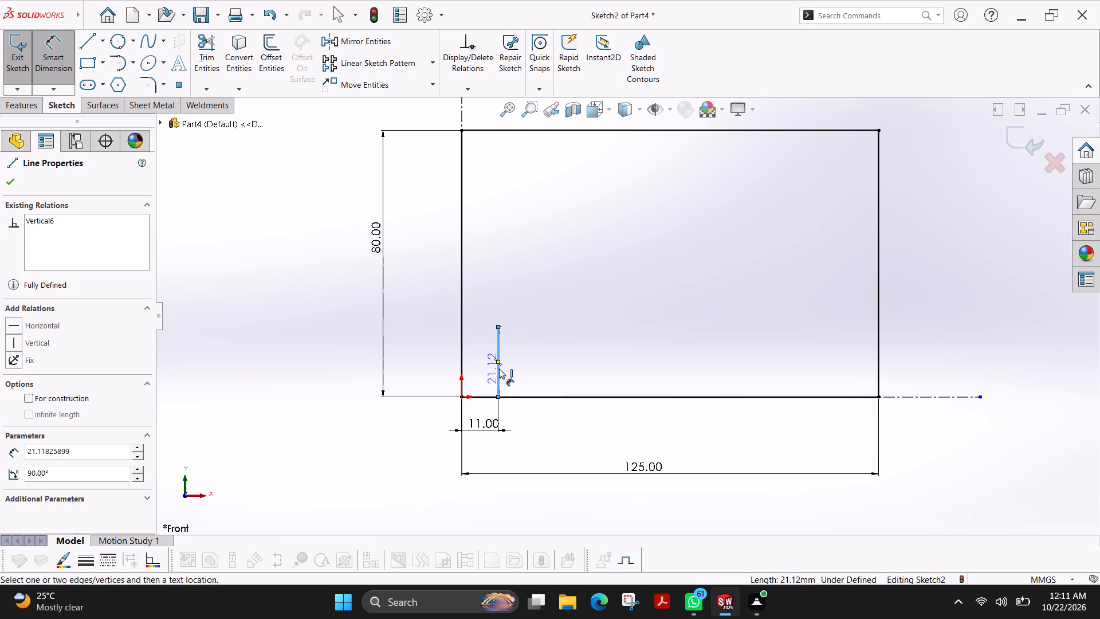
key(Delete)
Sketch a circle centred on the free end of the 11 mm line, with its radius reaching the origin.
click(129, 47)
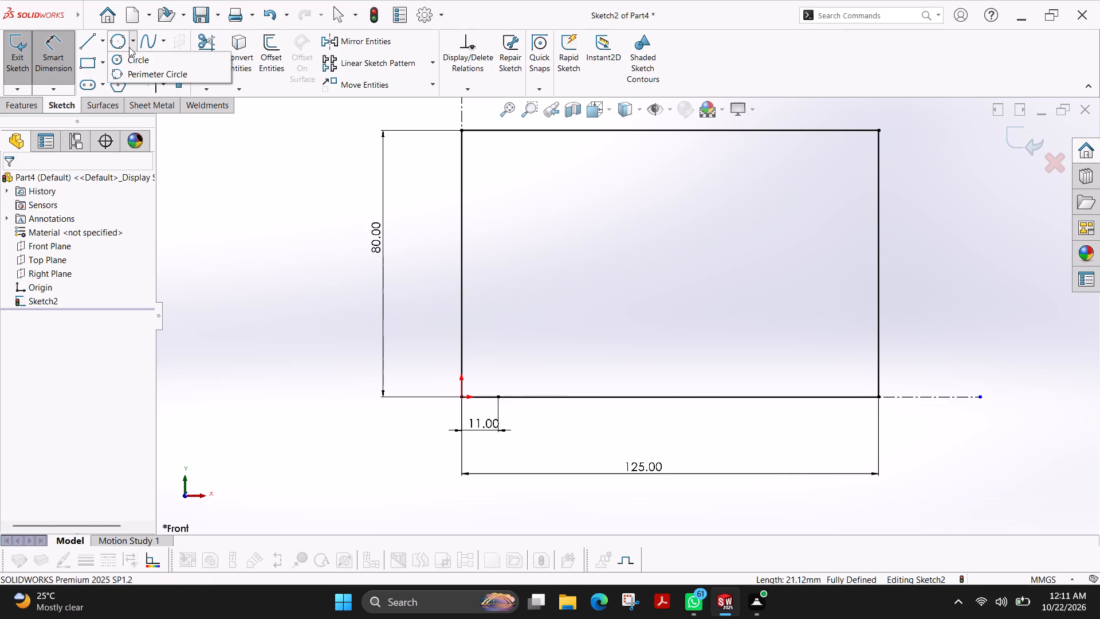
click(132, 61)
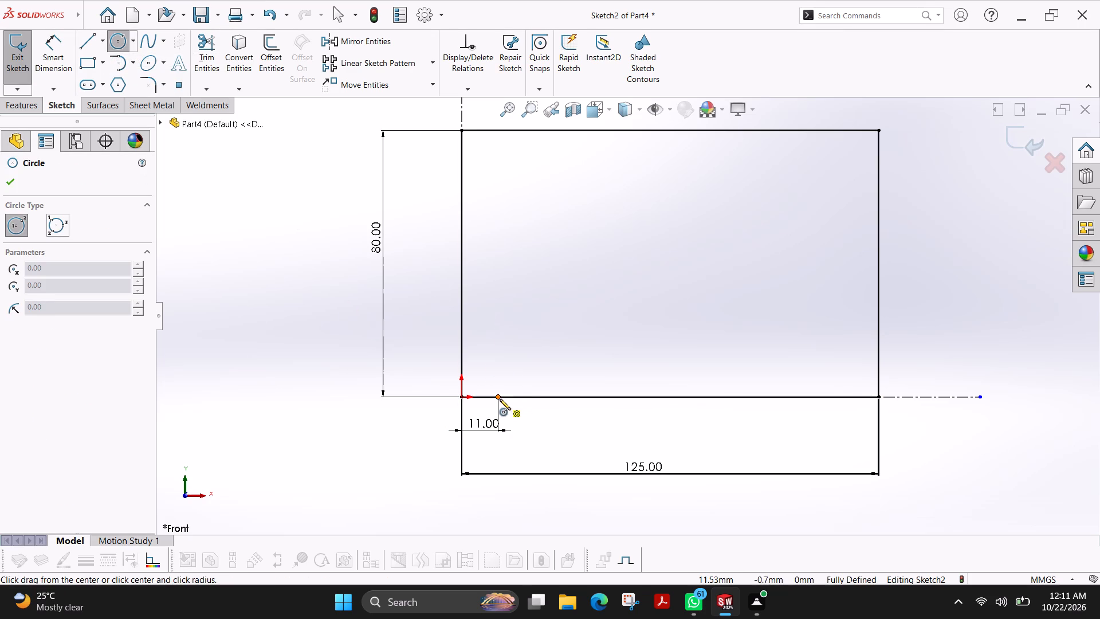
click(500, 399)
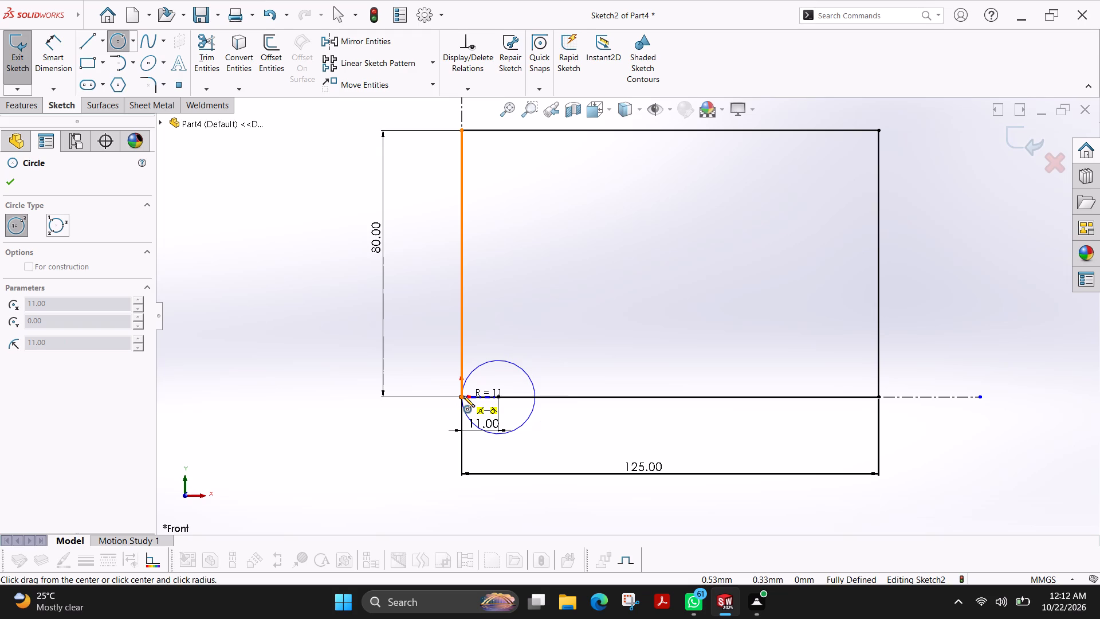
click(463, 396)
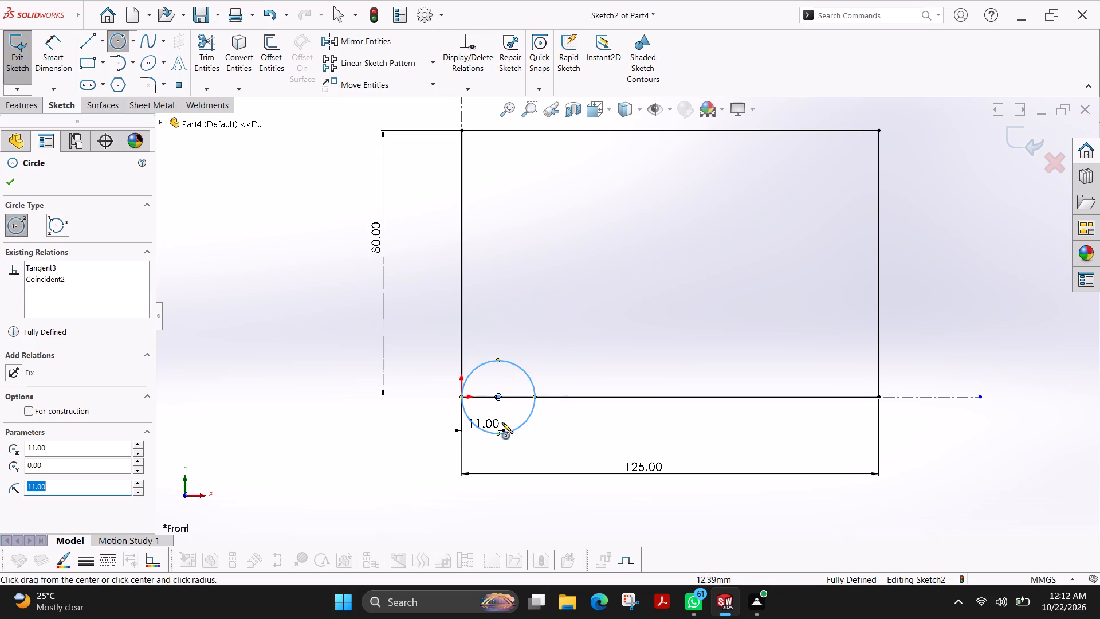
key(Escape)
Delete the 11 mm dimension and the short horizontal line between the origin and the circle's centre.
click(496, 416)
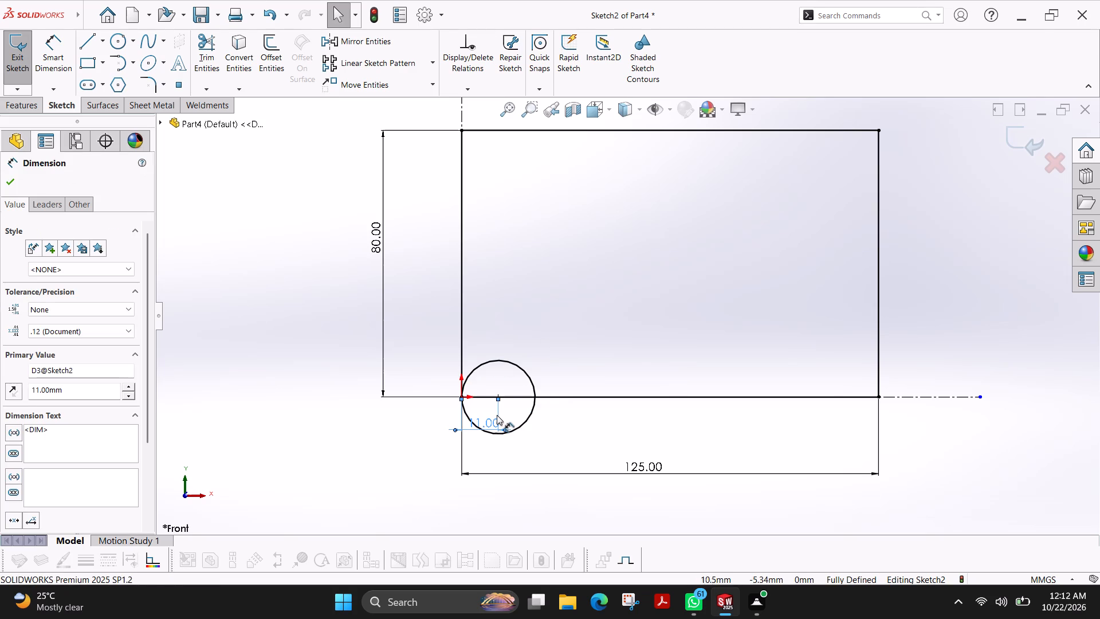
key(Delete)
click(483, 395)
key(Delete)
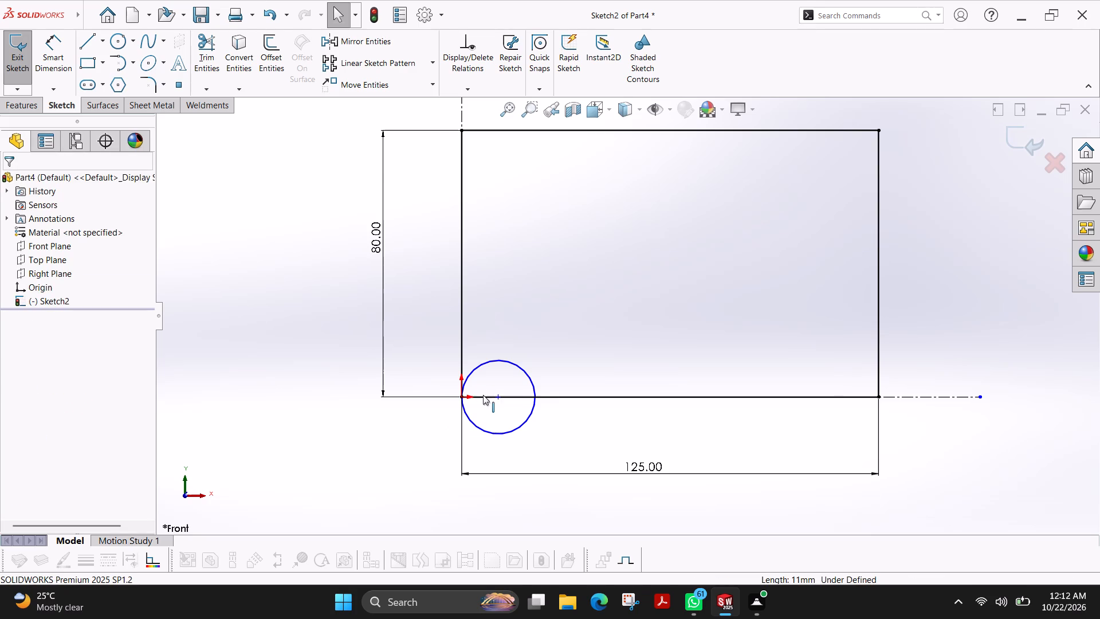
Dimension the circle's diameter to 22 mm, placing the dimension below the rectangle's lower-left corner.
click(71, 53)
click(526, 374)
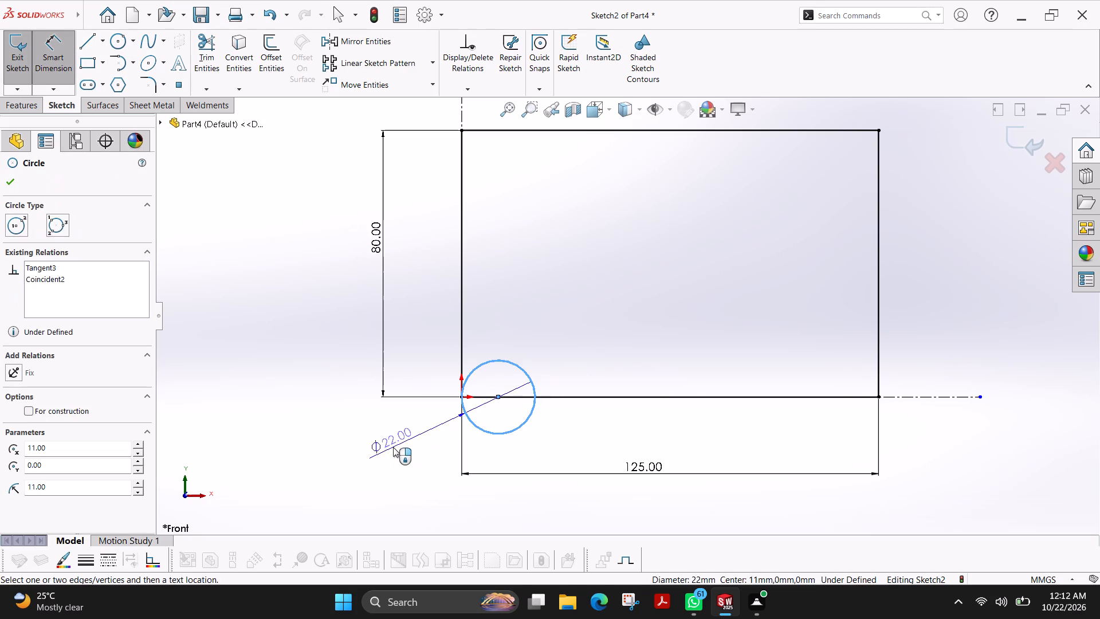
click(393, 447)
key(Return)
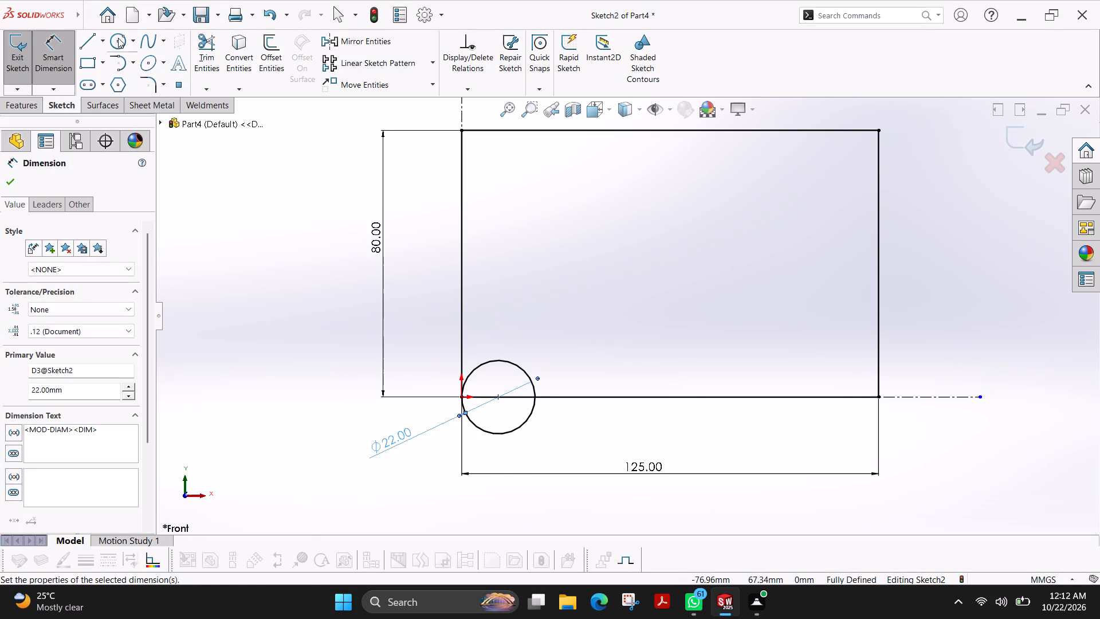
Sketch a smaller circle concentric with the 22 mm circle and dimension its diameter to 12 mm.
click(117, 38)
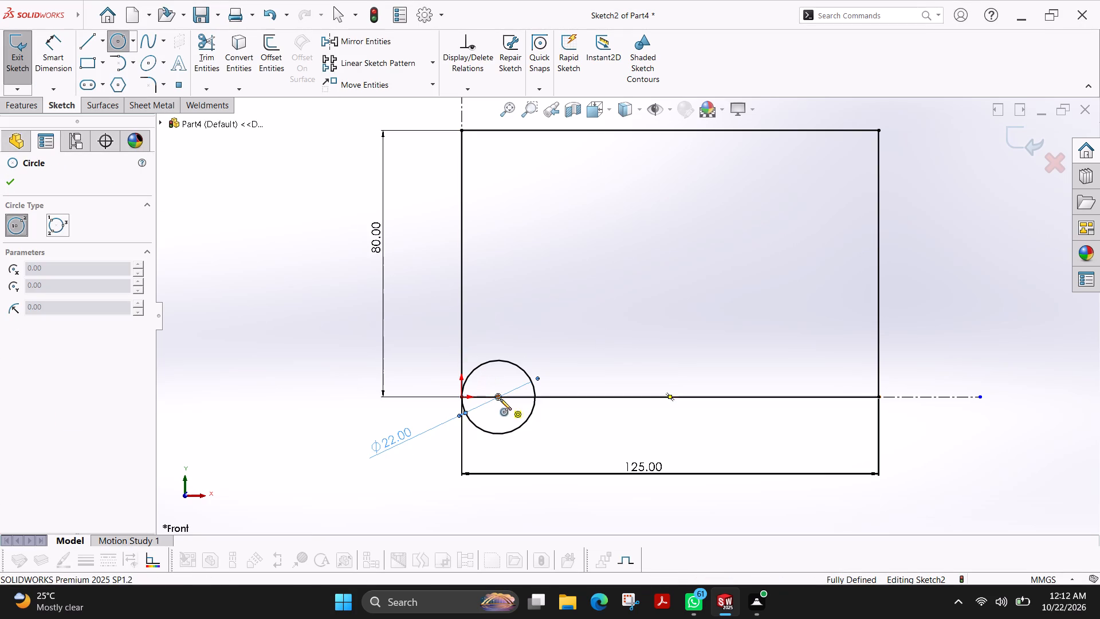
click(499, 398)
click(515, 407)
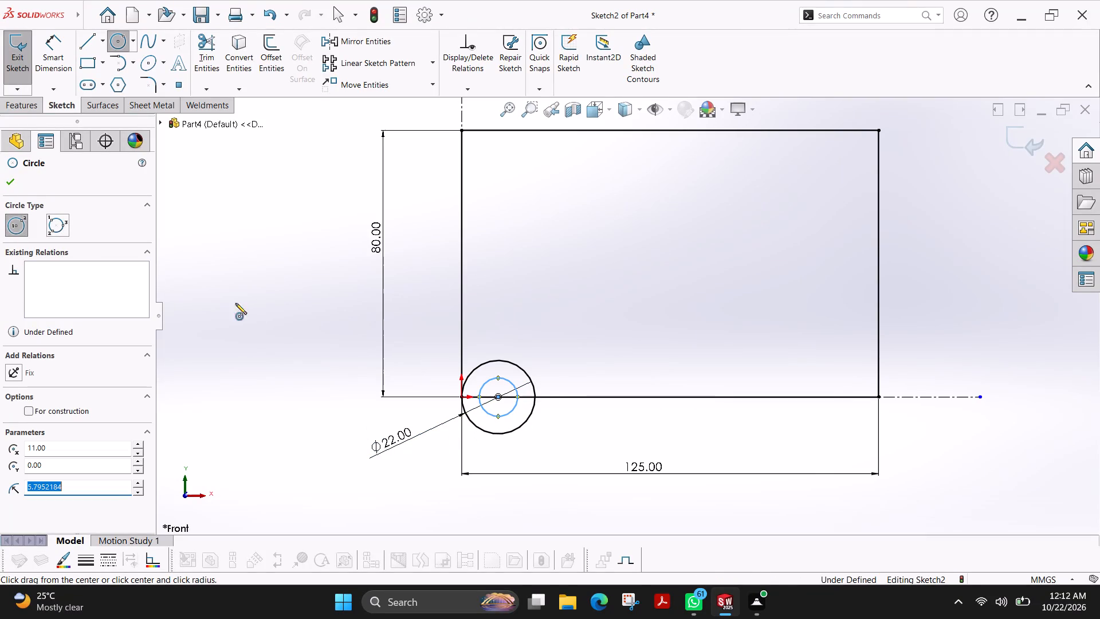
click(55, 57)
drag(509, 412, 504, 412)
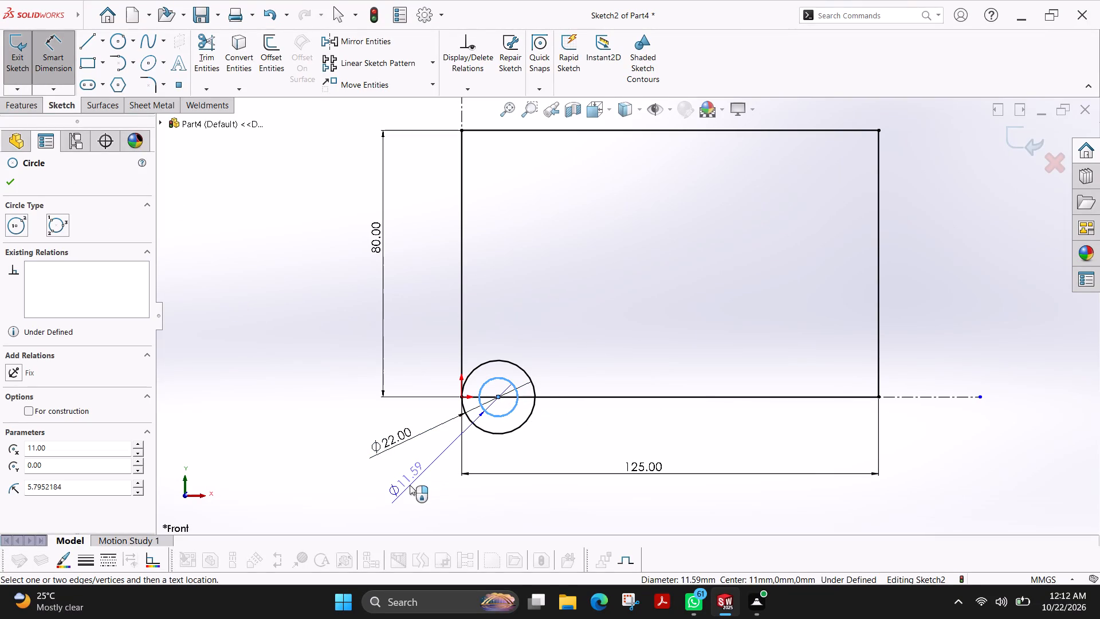
click(410, 485)
text(12)
key(Return)
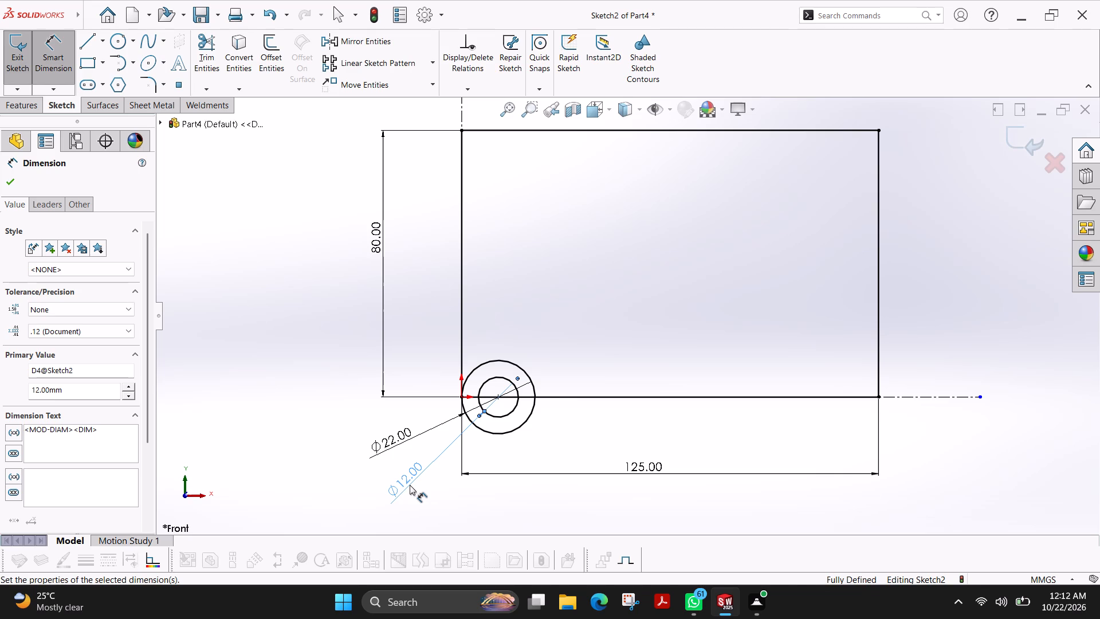
Set the rectangle's height dimension to 20 mm.
double_click(372, 235)
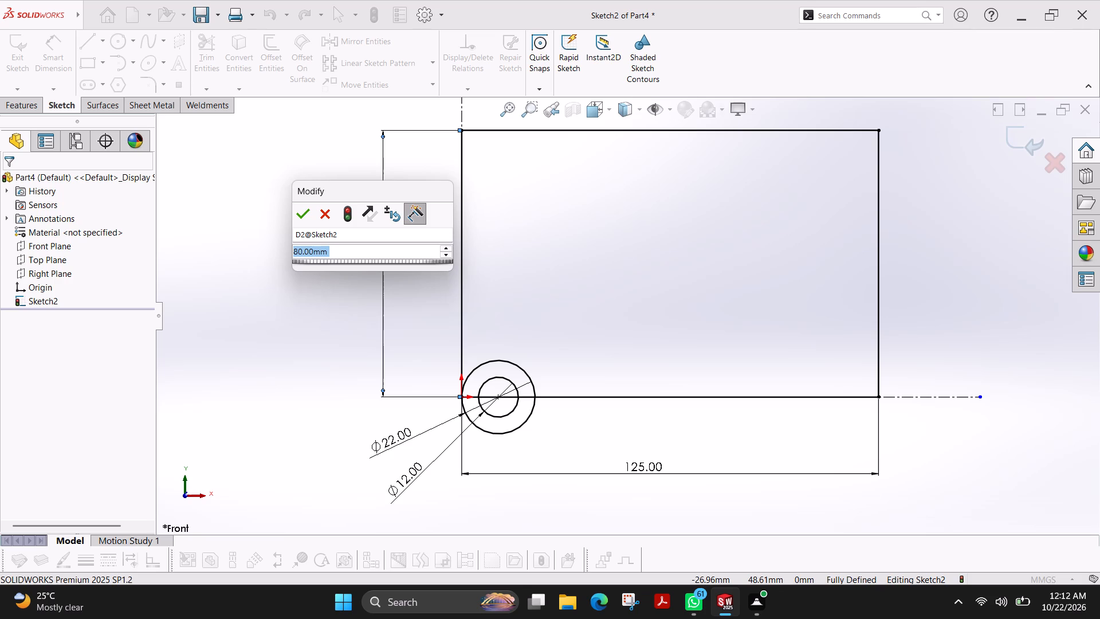
text(20)
key(Return)
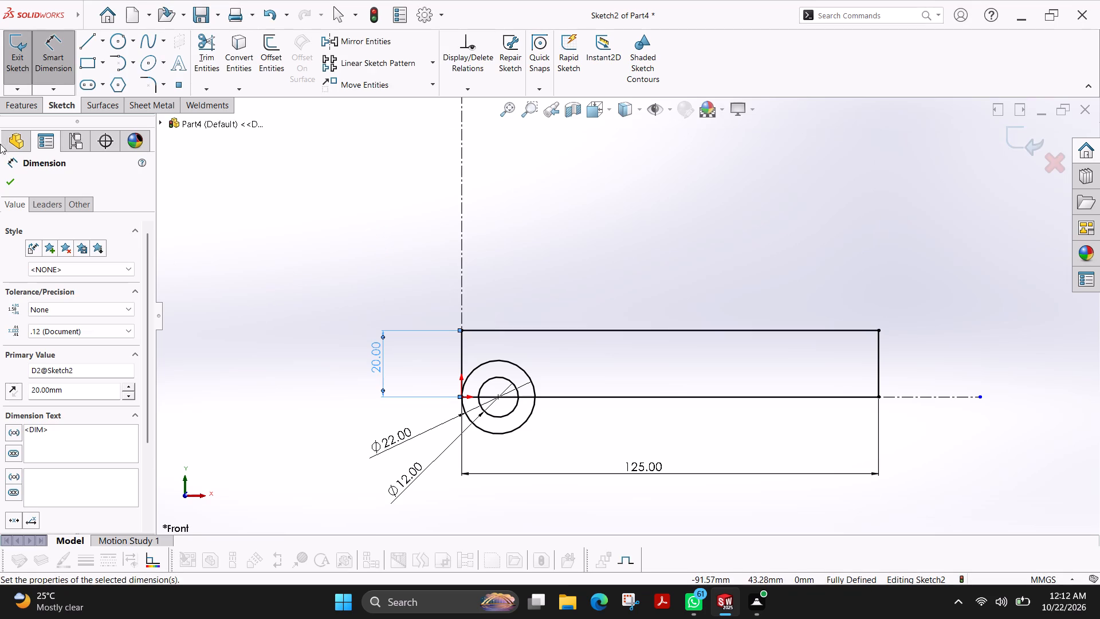
click(11, 183)
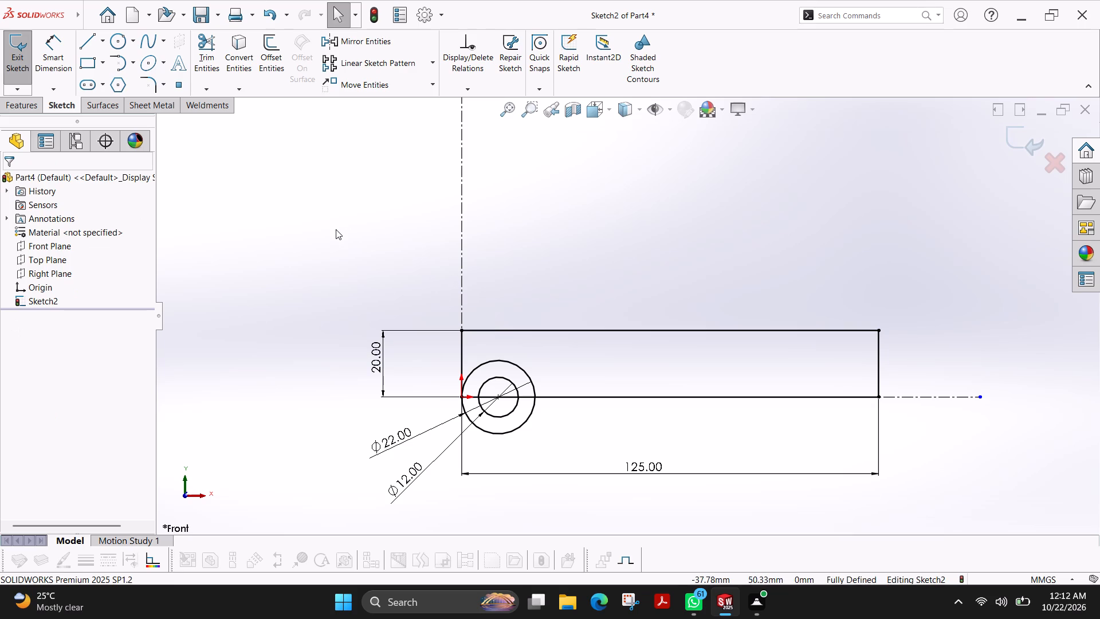
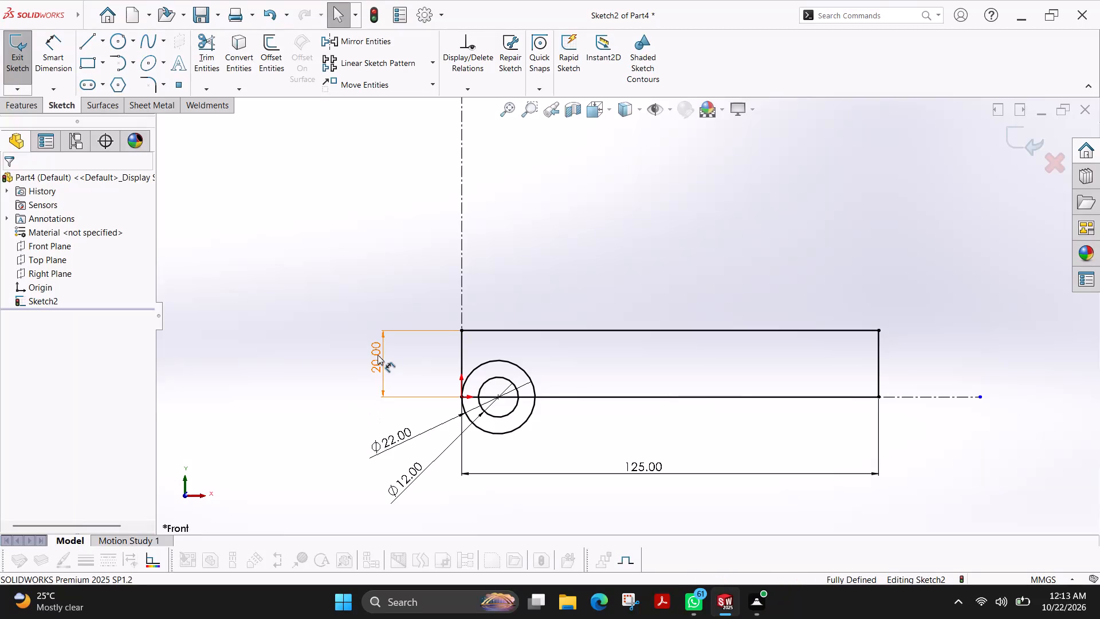
Delete the rectangle's 20 mm height dimension, its vertical edge opposite the origin and its bottom horizontal line.
key(Delete)
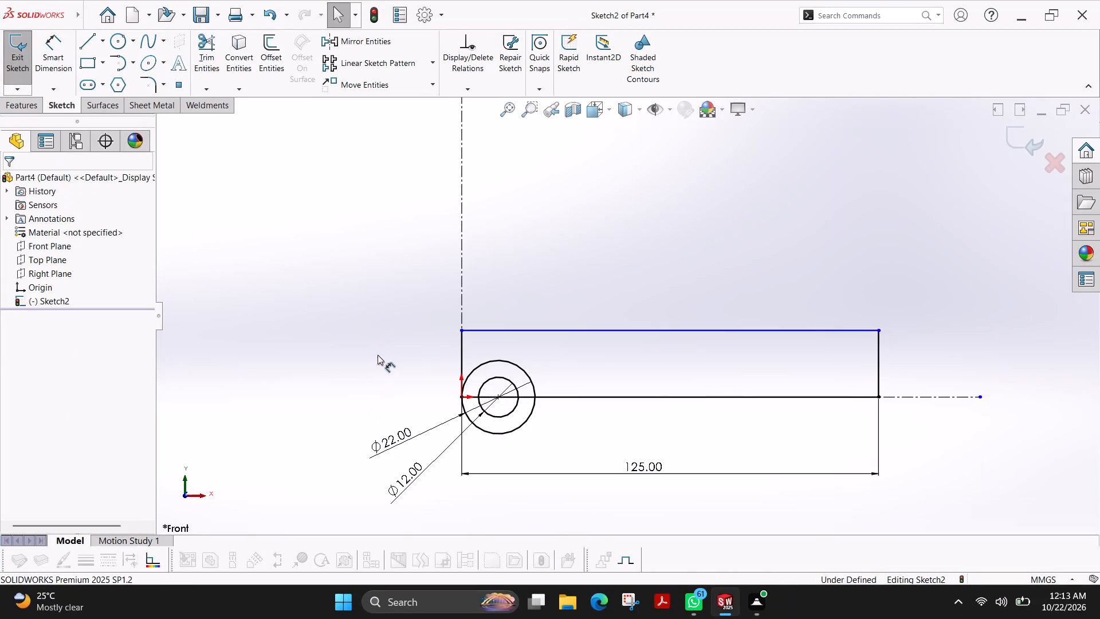
click(880, 362)
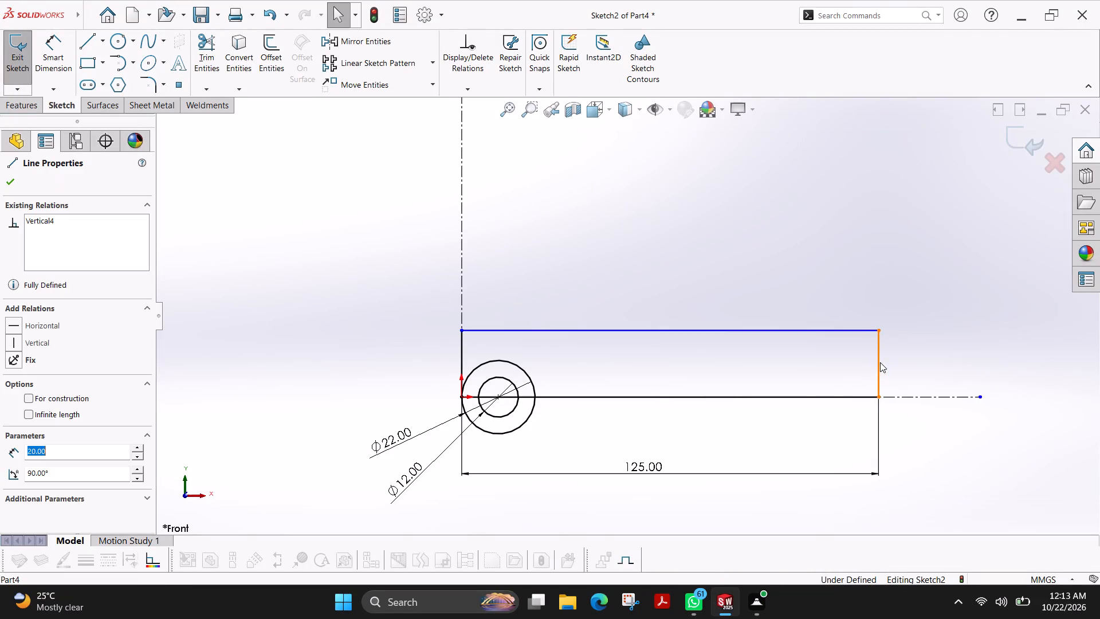
key(Delete)
click(793, 400)
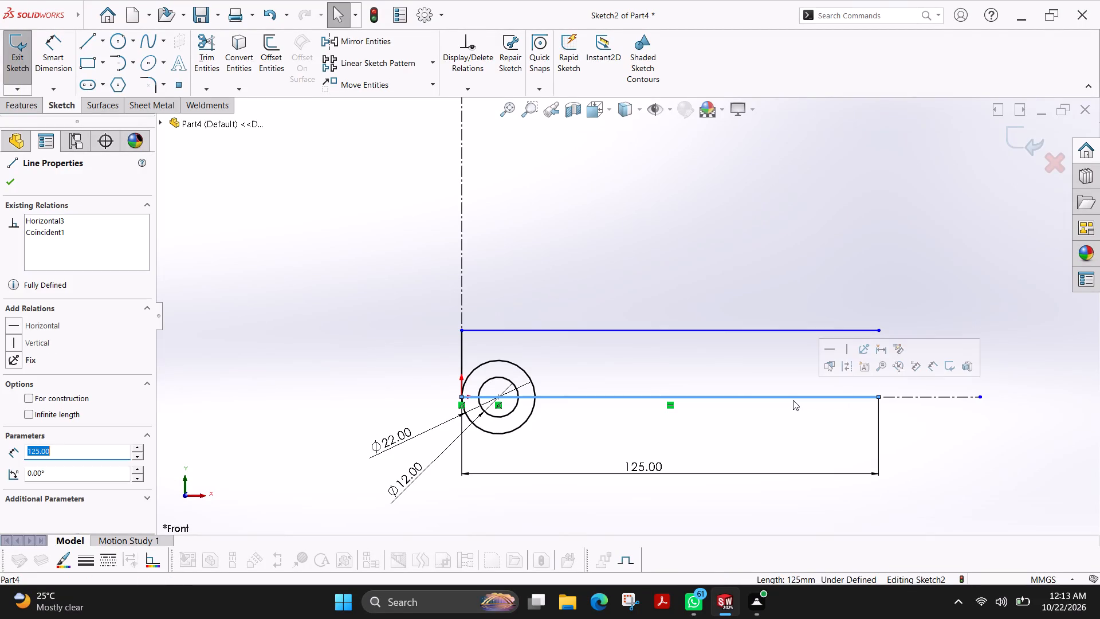
key(Delete)
click(468, 300)
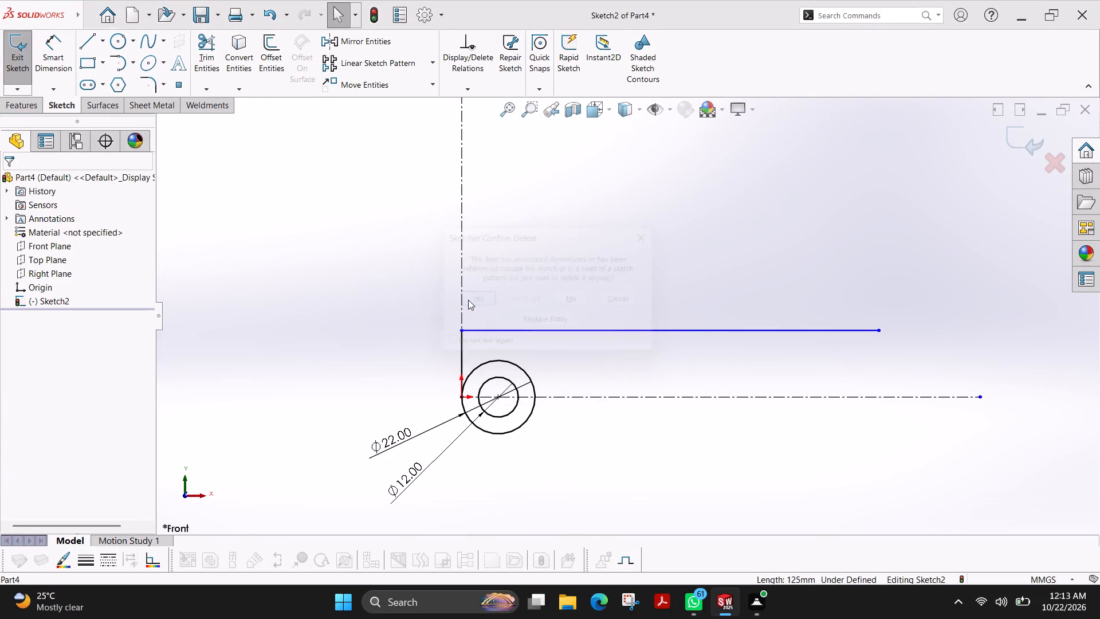
Sketch connected lines from the top line's free end: down about 33 mm, back 15 mm, up 13 mm, and about 99 mm to the circles' centre.
click(93, 48)
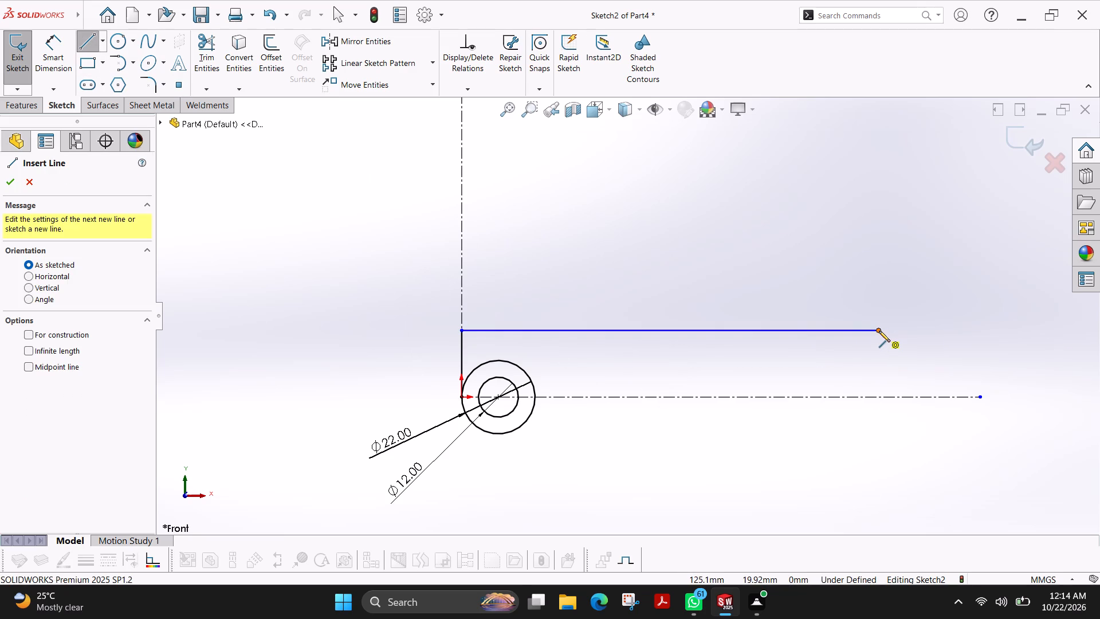
click(879, 331)
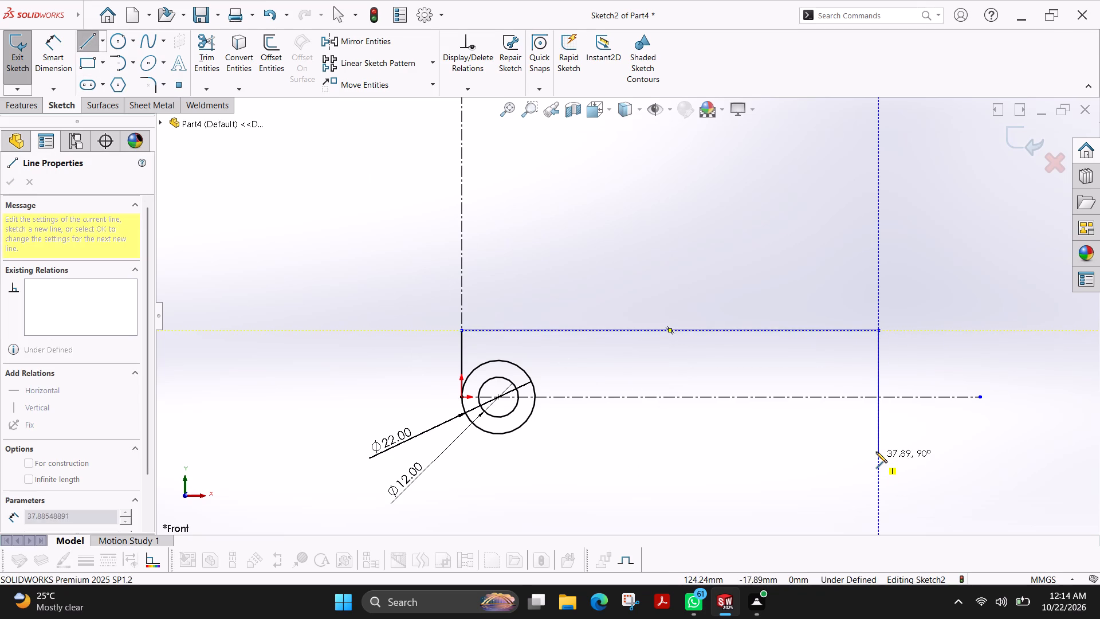
click(876, 441)
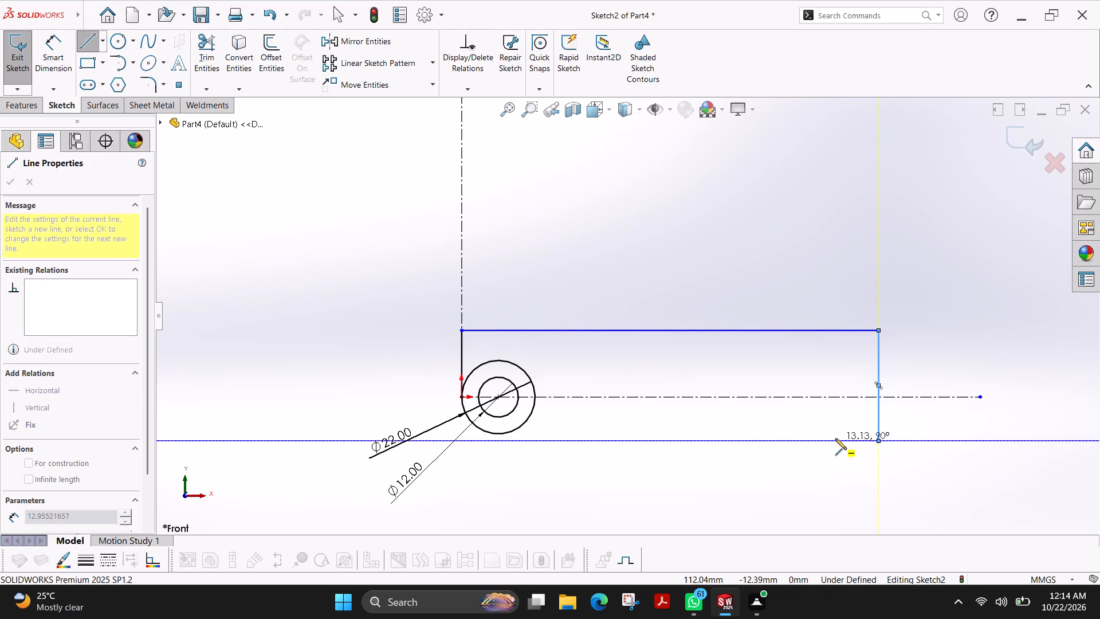
click(830, 438)
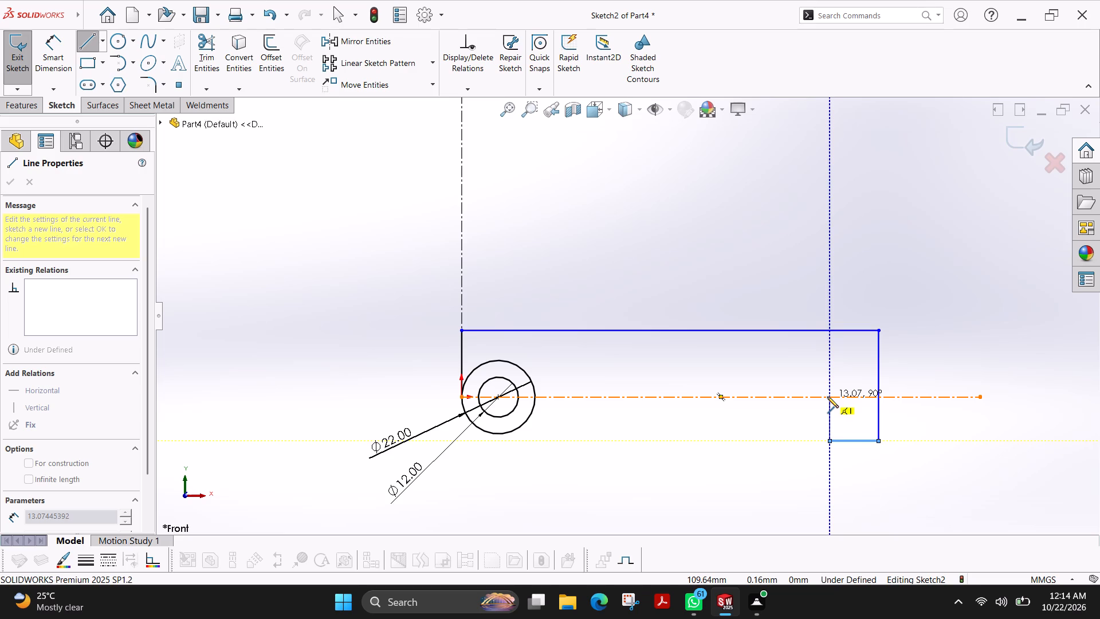
click(827, 397)
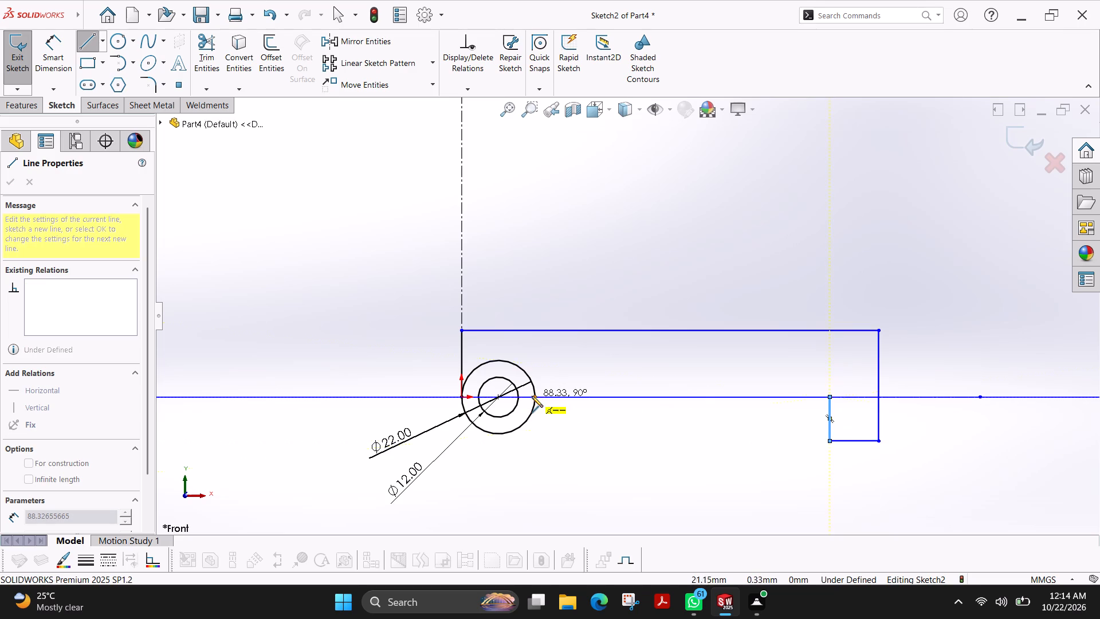
click(497, 396)
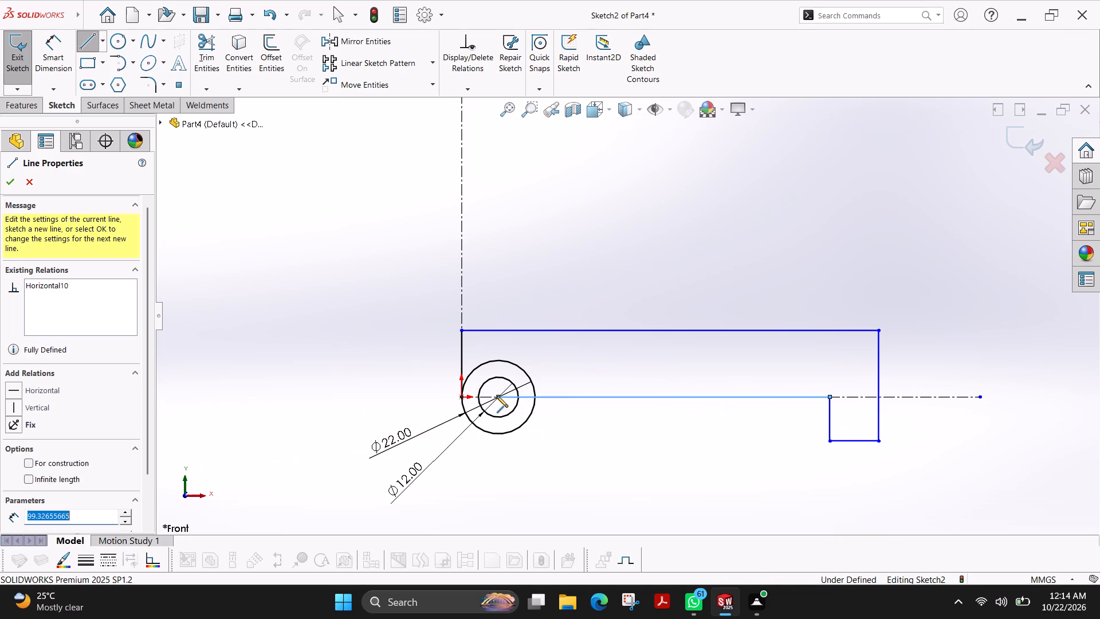
key(Escape)
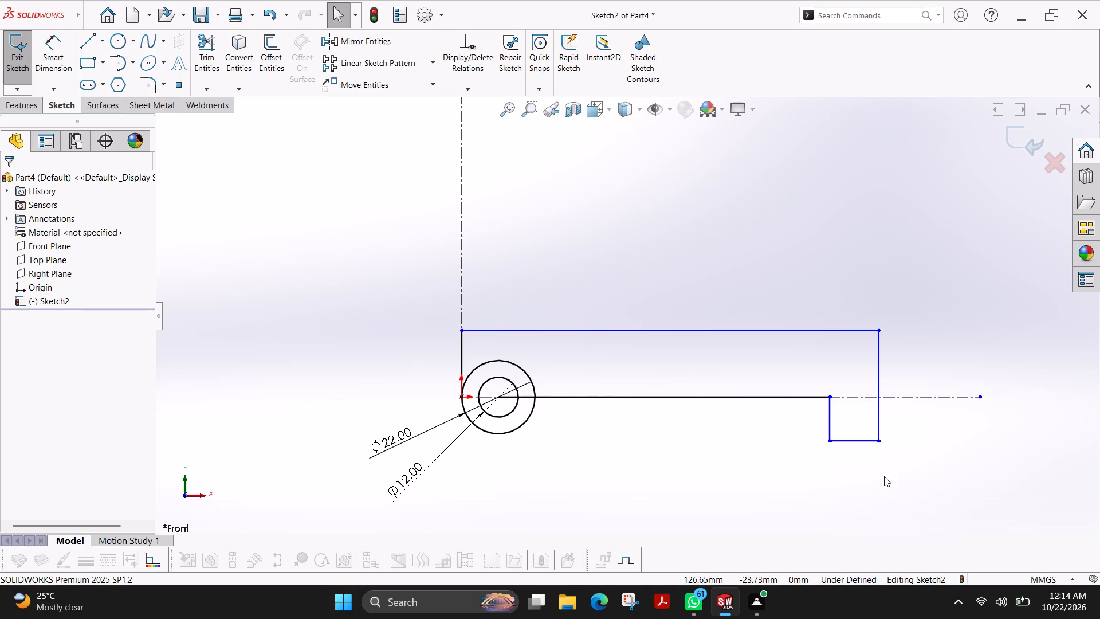
Dimension the vertical offset between the long lower line and the short bottom line of the end step as 6 mm.
click(54, 61)
click(798, 395)
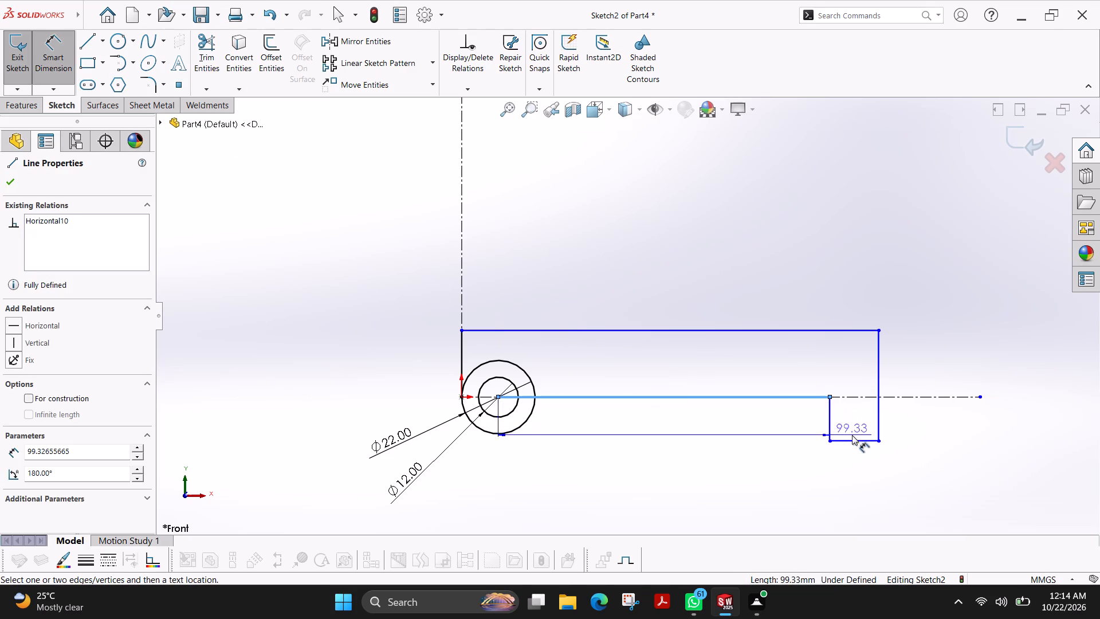
click(856, 440)
click(788, 426)
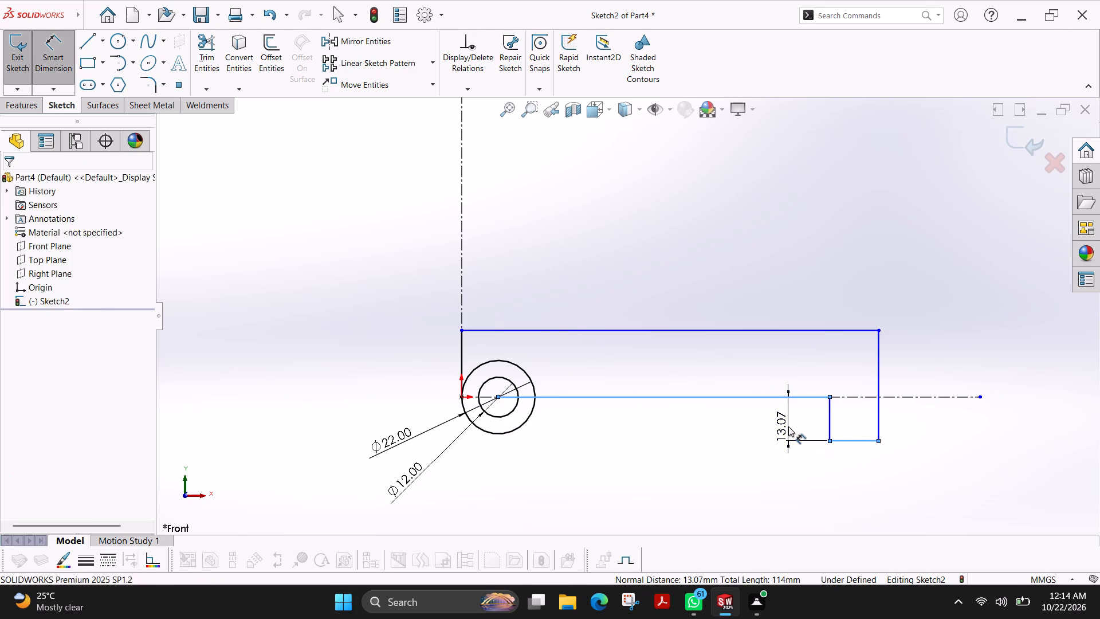
key(6)
key(Return)
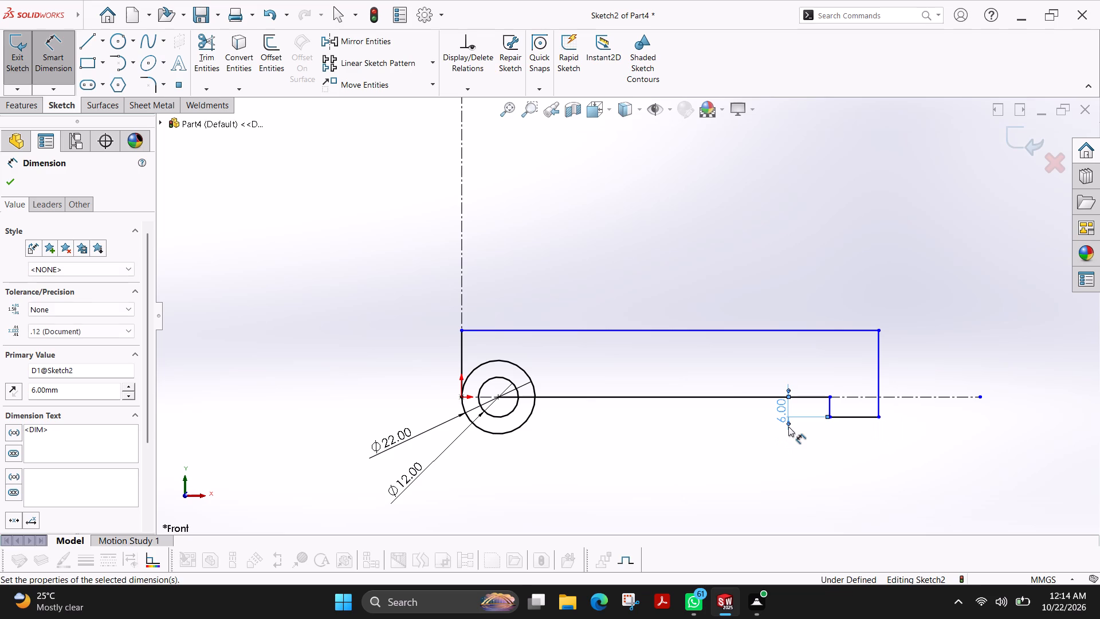
Dimension the profile's long vertical end edge, opposite the origin, as 20 mm.
click(878, 369)
click(918, 365)
text(20)
key(Return)
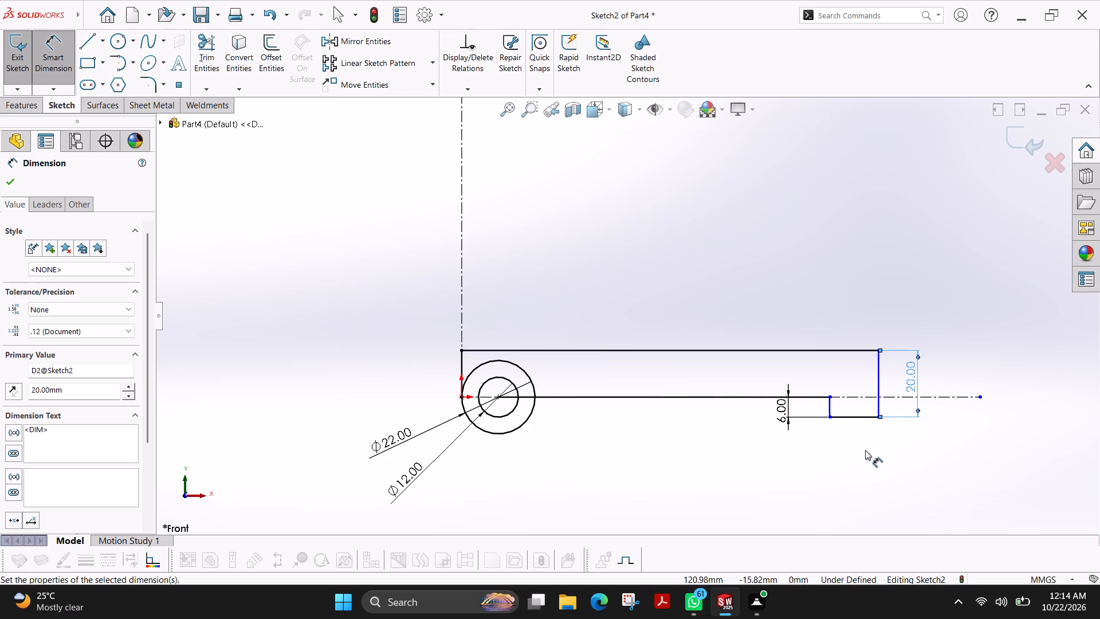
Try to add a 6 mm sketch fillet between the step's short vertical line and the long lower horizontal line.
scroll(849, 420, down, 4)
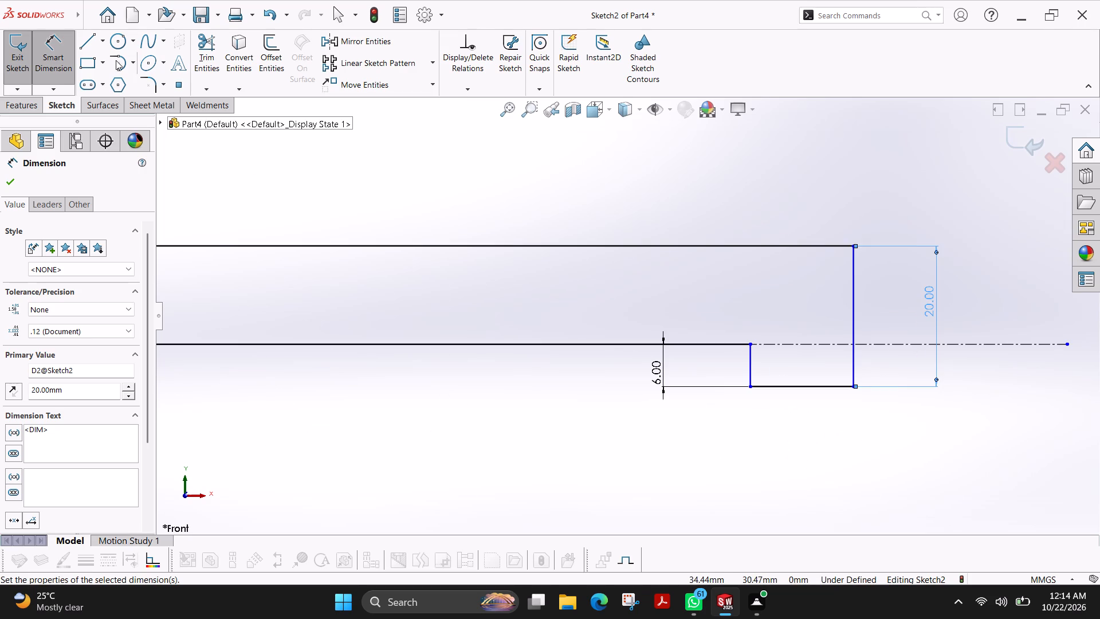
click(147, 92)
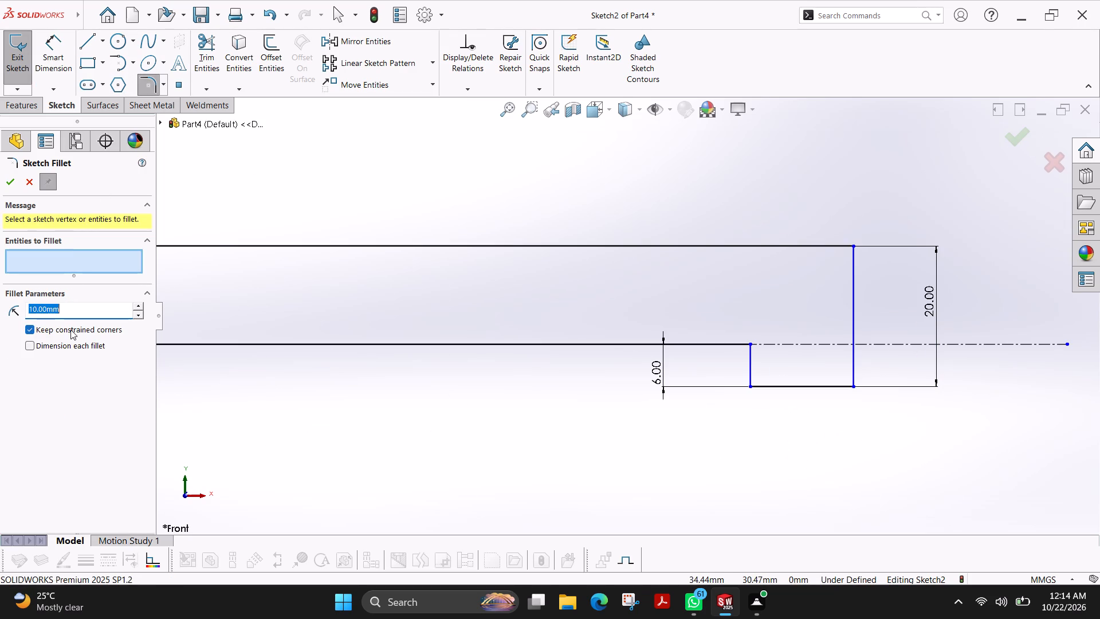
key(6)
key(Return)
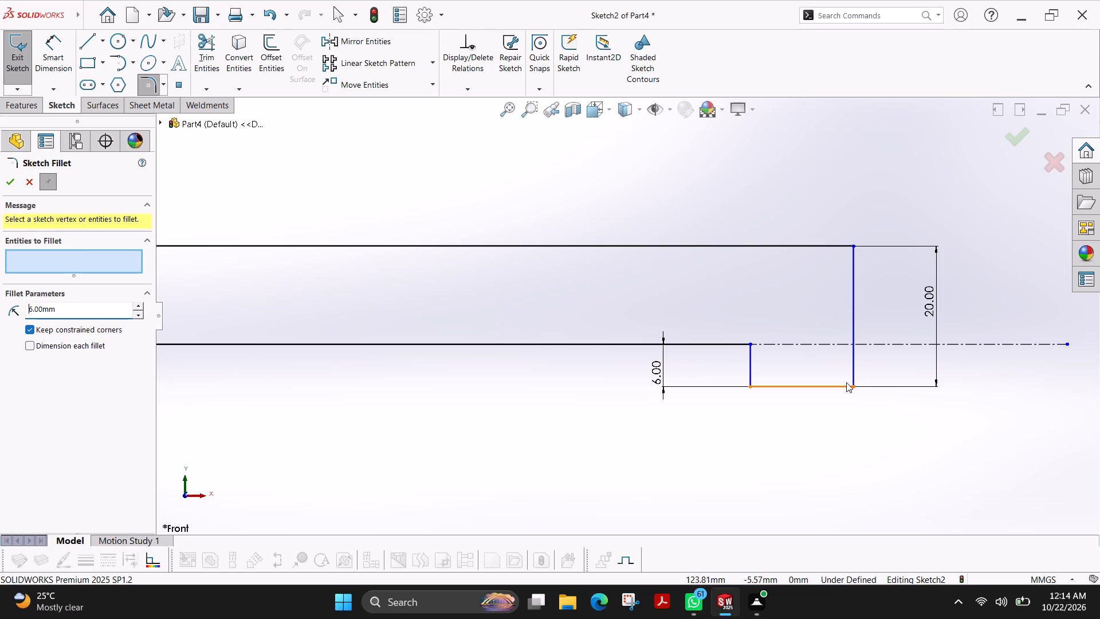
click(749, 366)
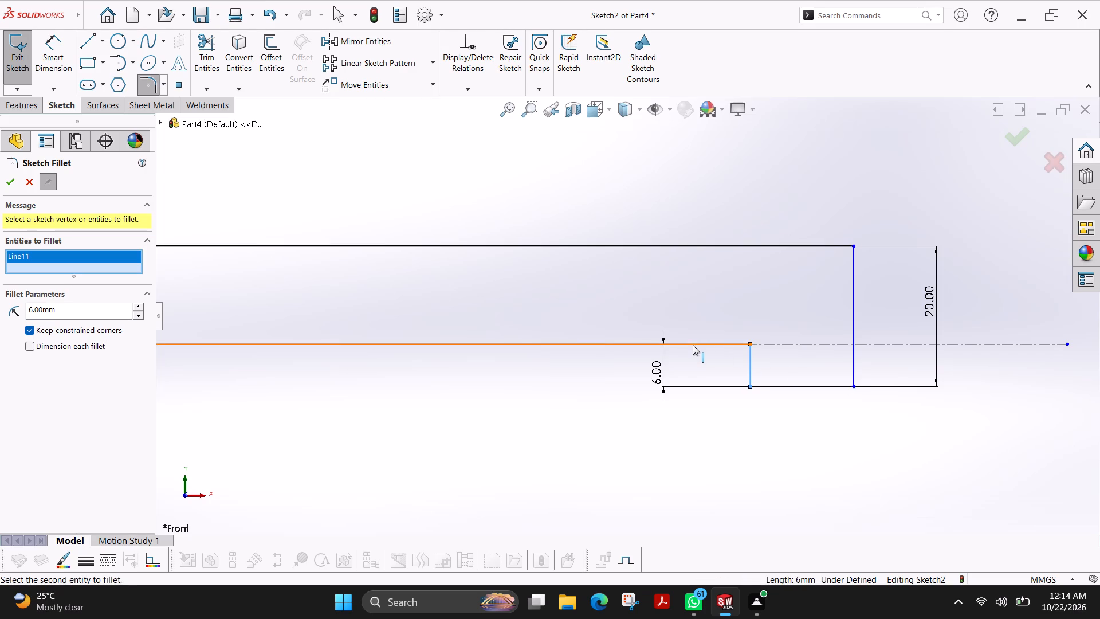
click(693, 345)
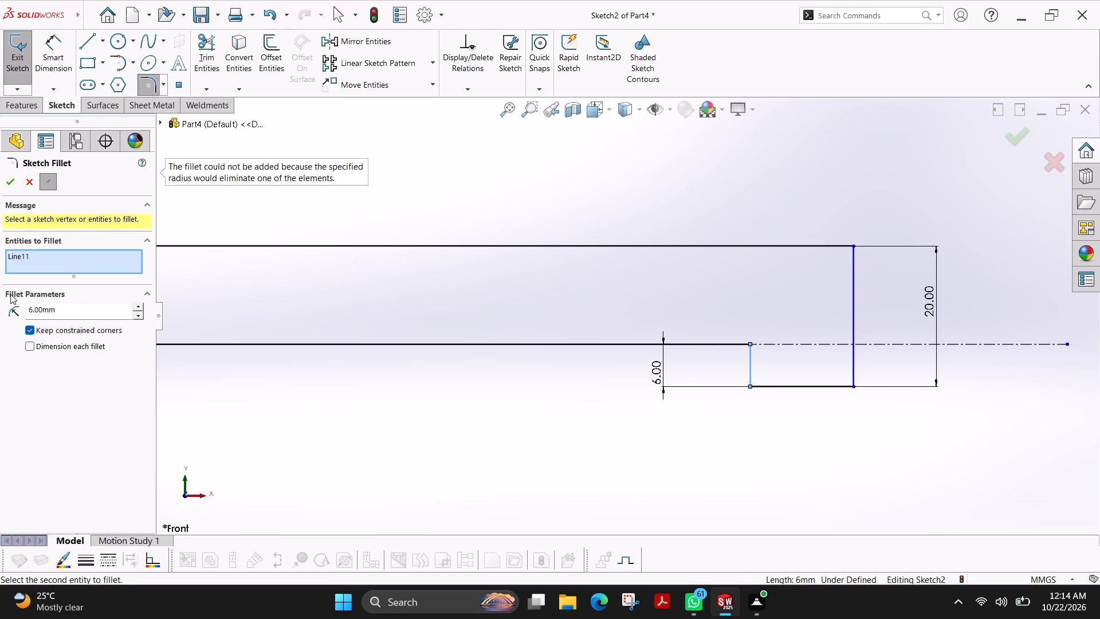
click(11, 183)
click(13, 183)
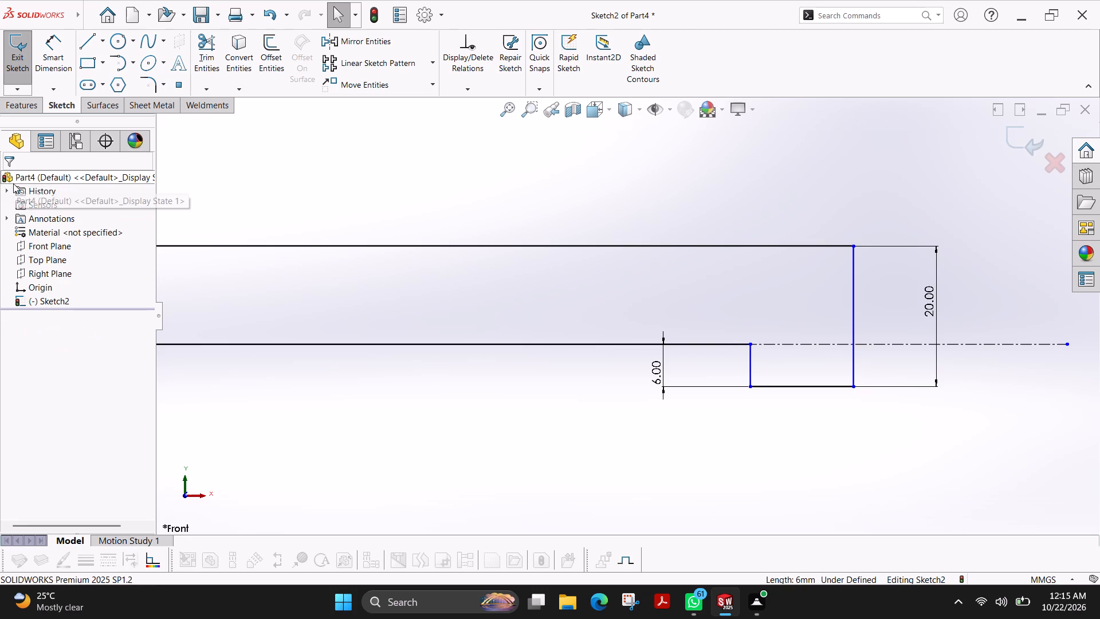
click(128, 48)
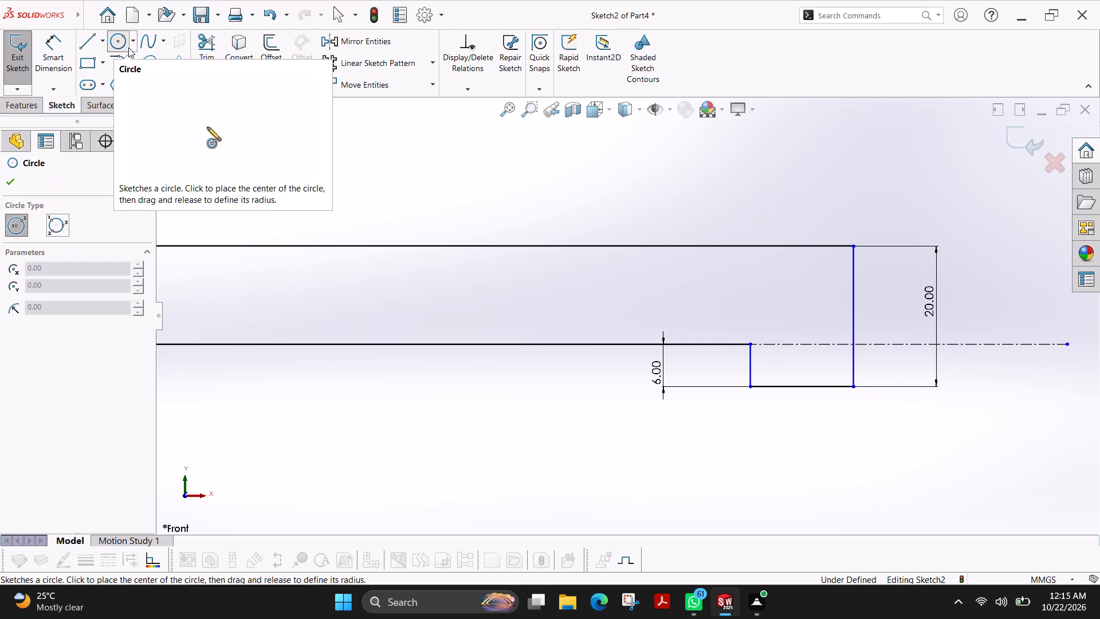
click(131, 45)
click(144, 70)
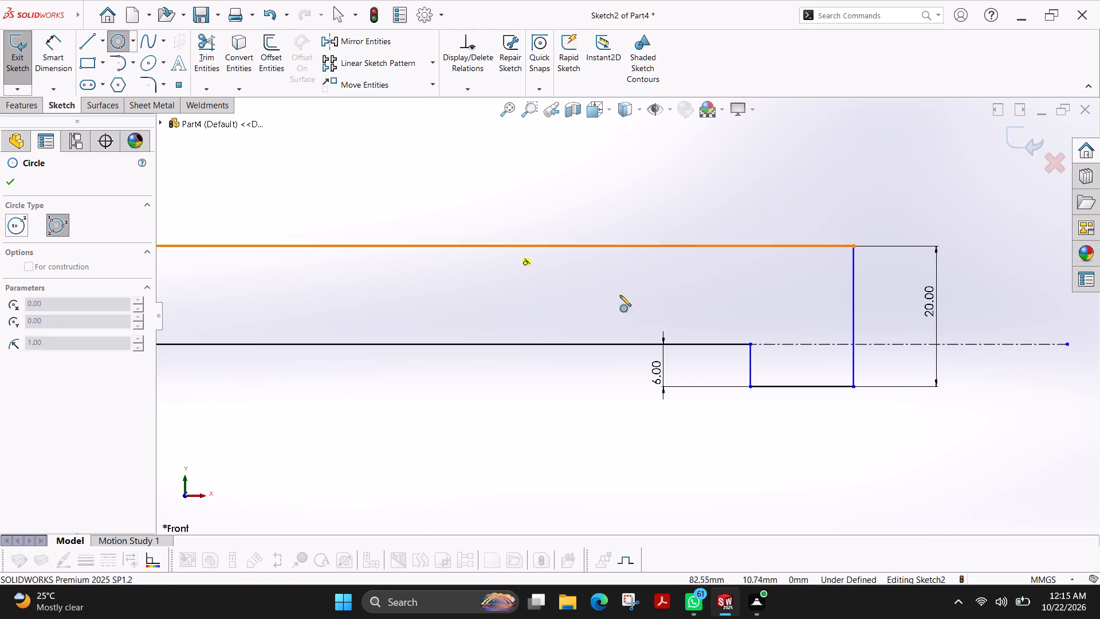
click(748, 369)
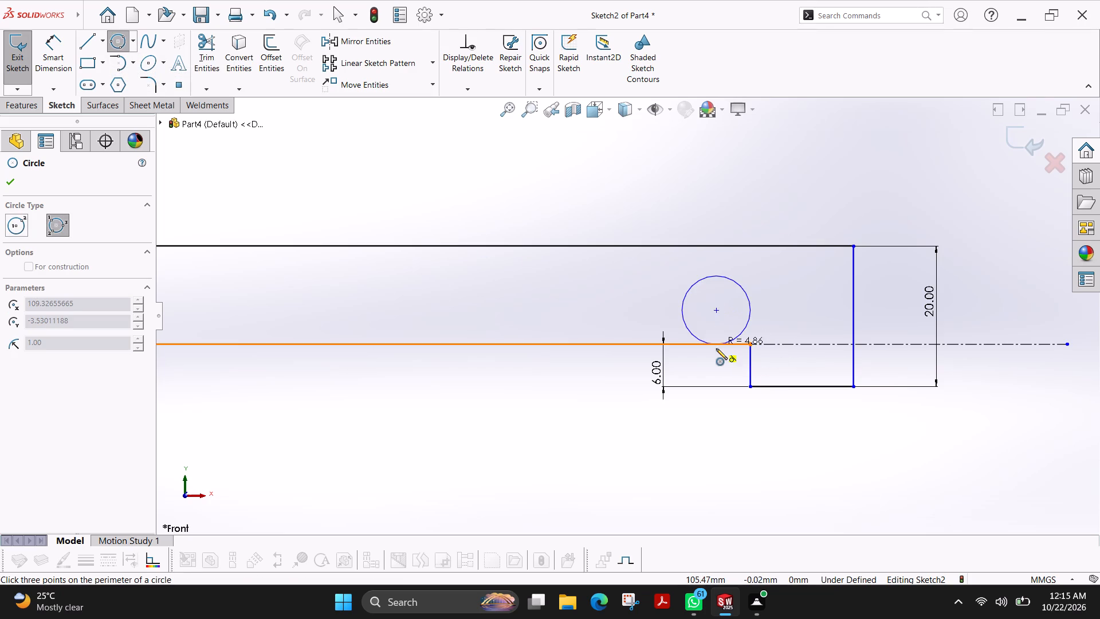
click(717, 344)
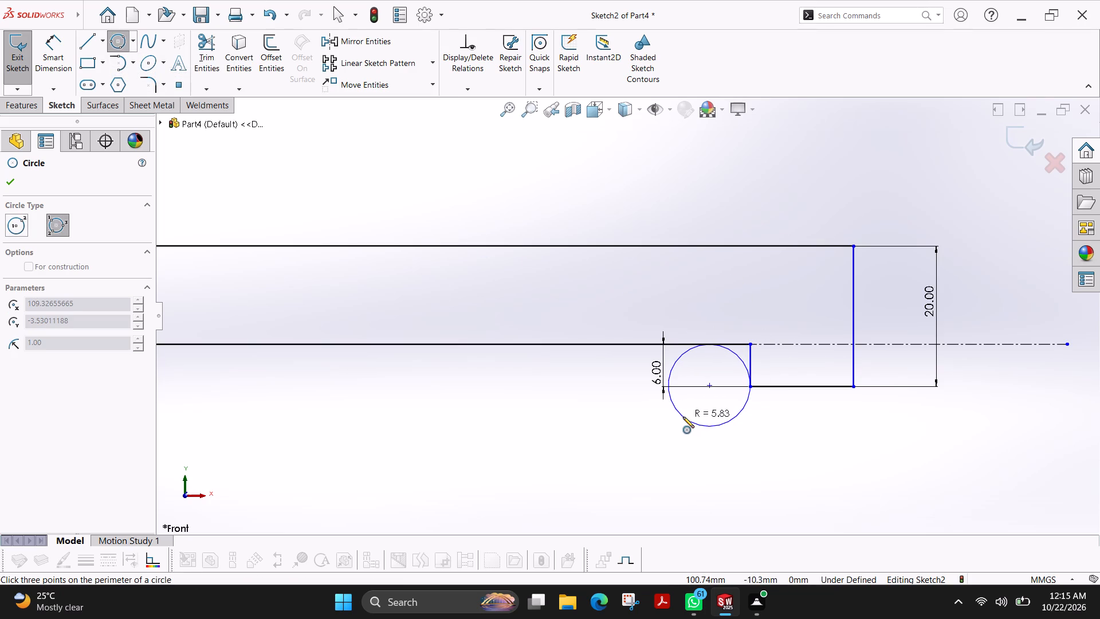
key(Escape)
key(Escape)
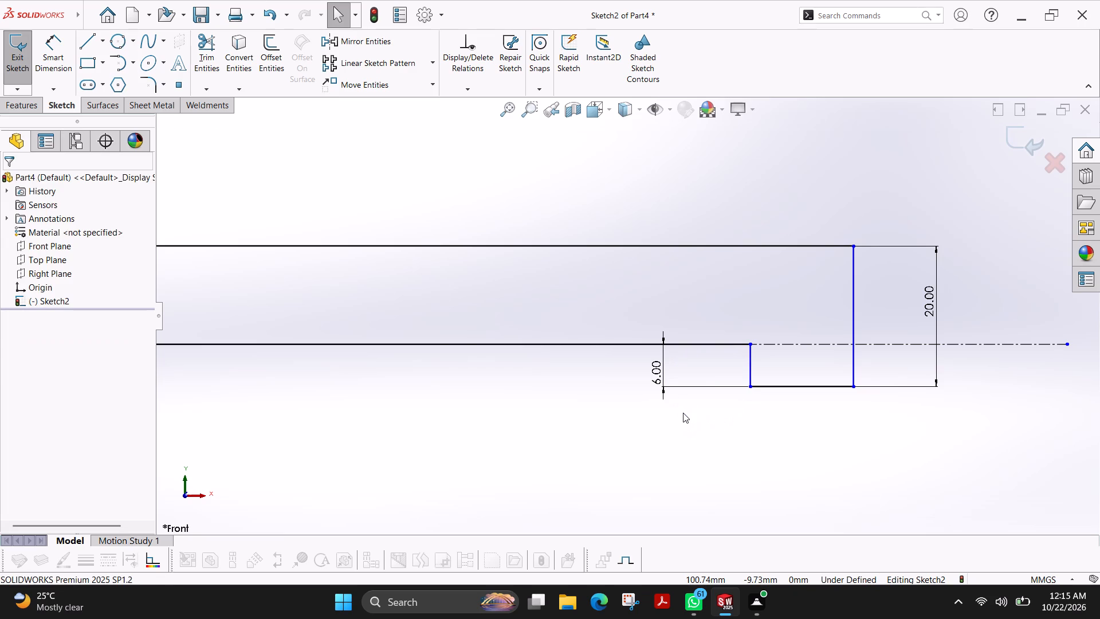
Dimension the horizontal distance from the vertical edge at the origin to the step's inner lower corner as 110 mm.
scroll(683, 413, up, 4)
click(47, 57)
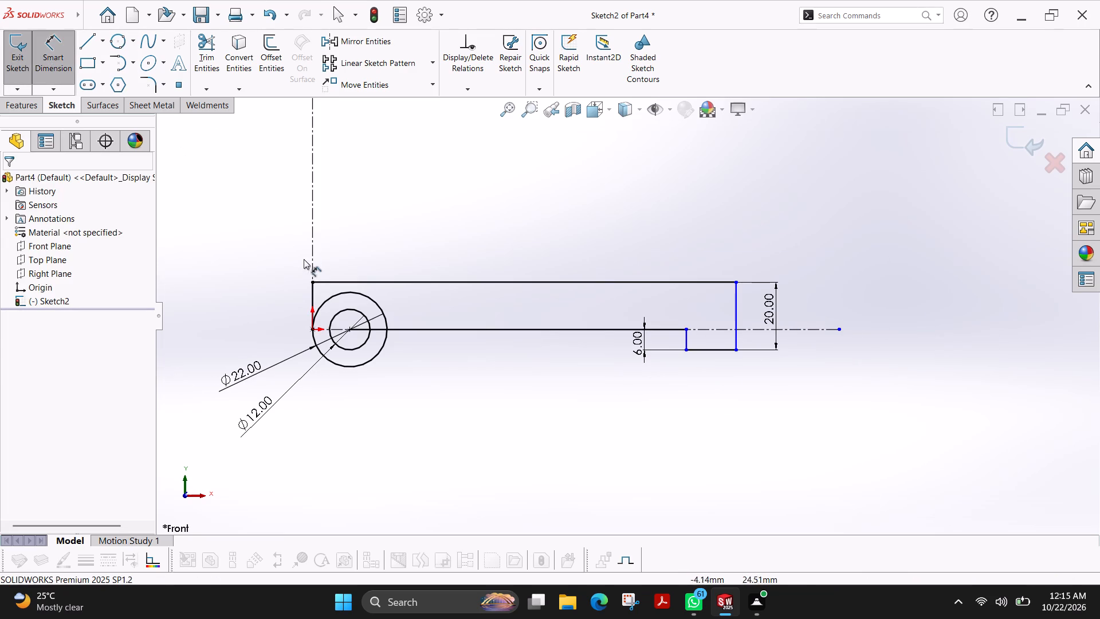
click(313, 297)
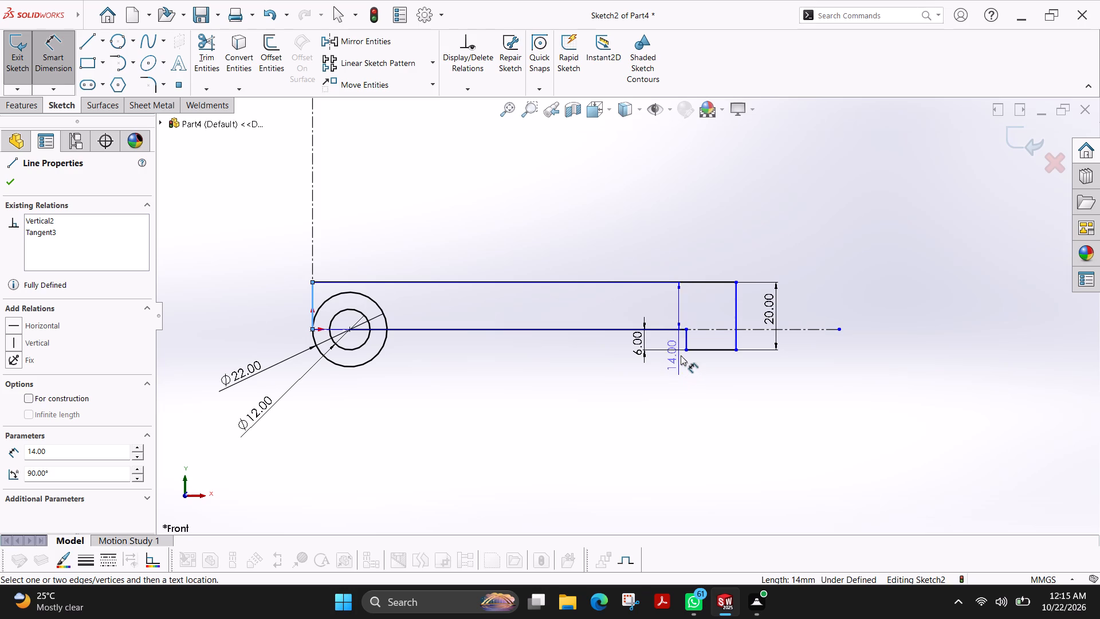
click(686, 348)
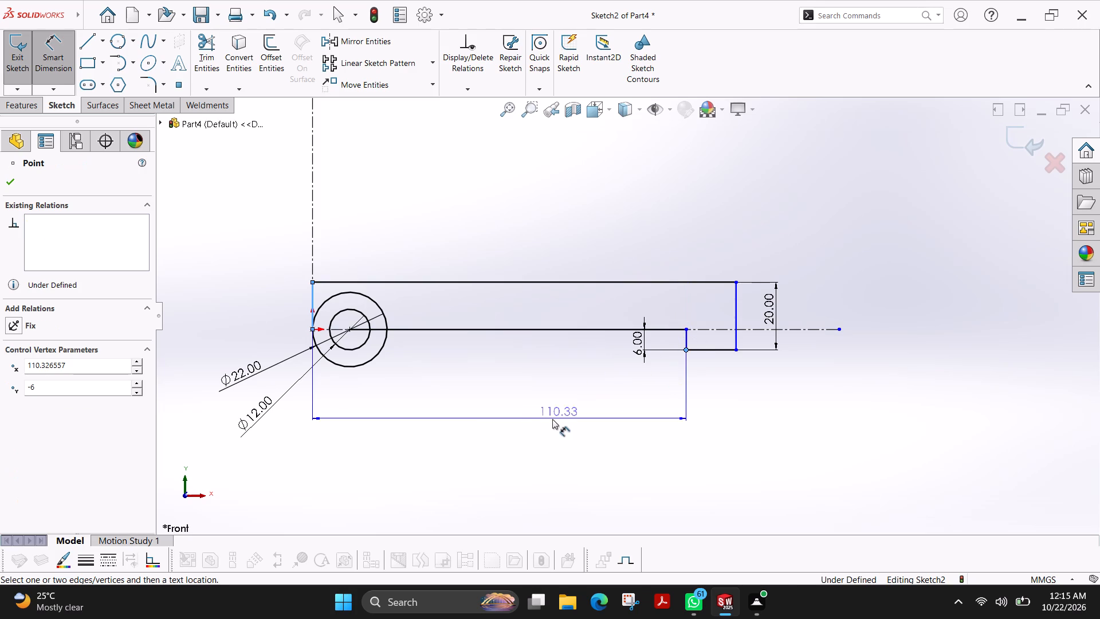
click(501, 420)
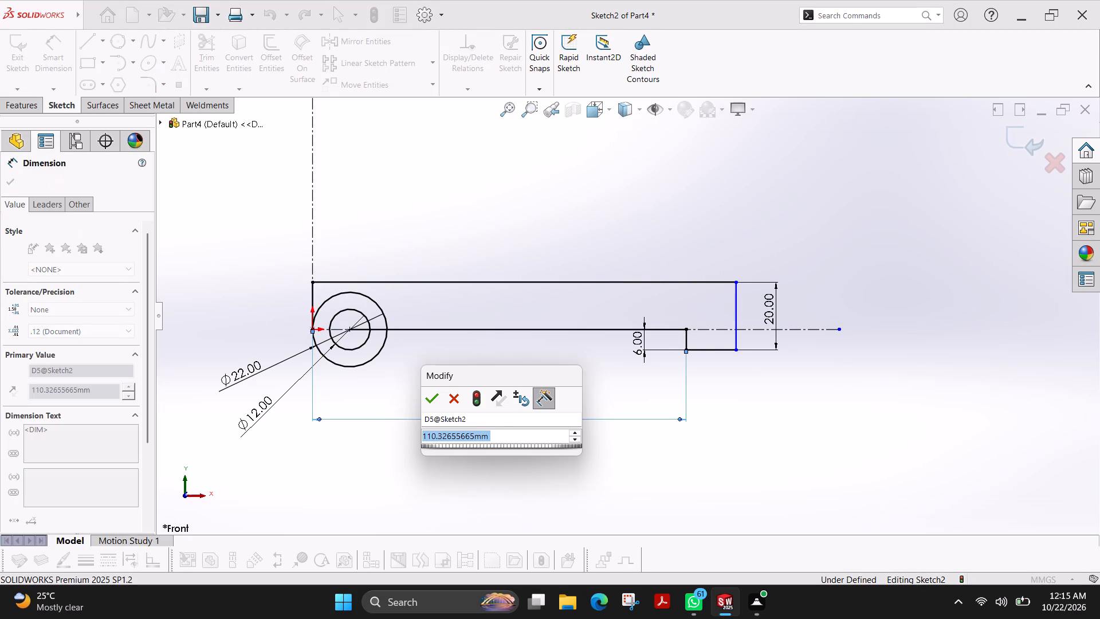
text(110)
key(Return)
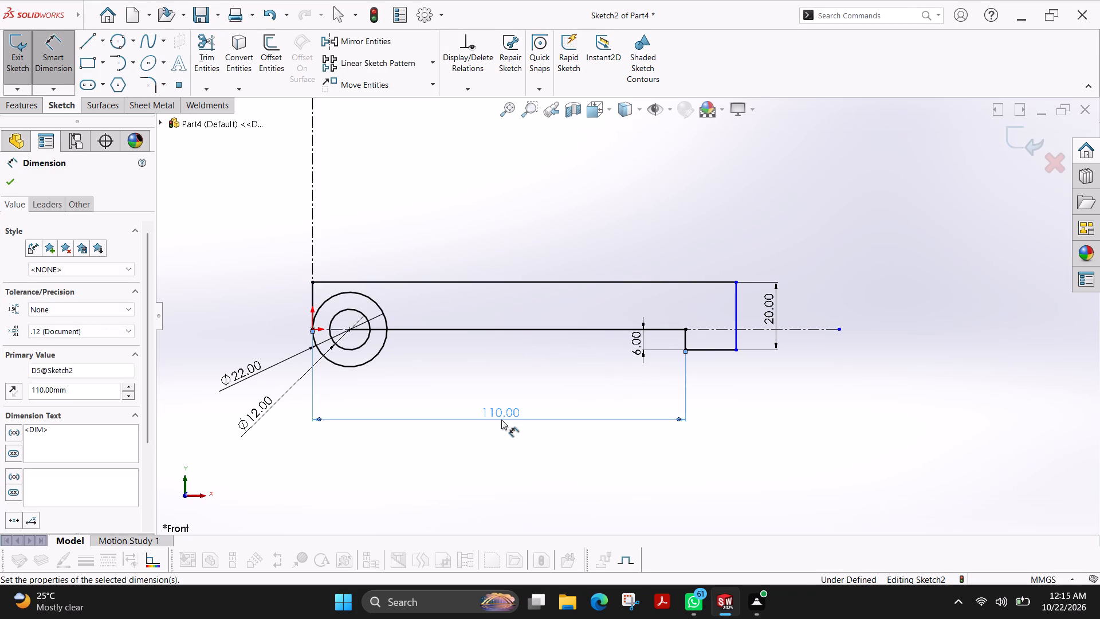
Dimension the profile's top line as 125 mm, placing the dimension below the 110 mm one.
click(406, 282)
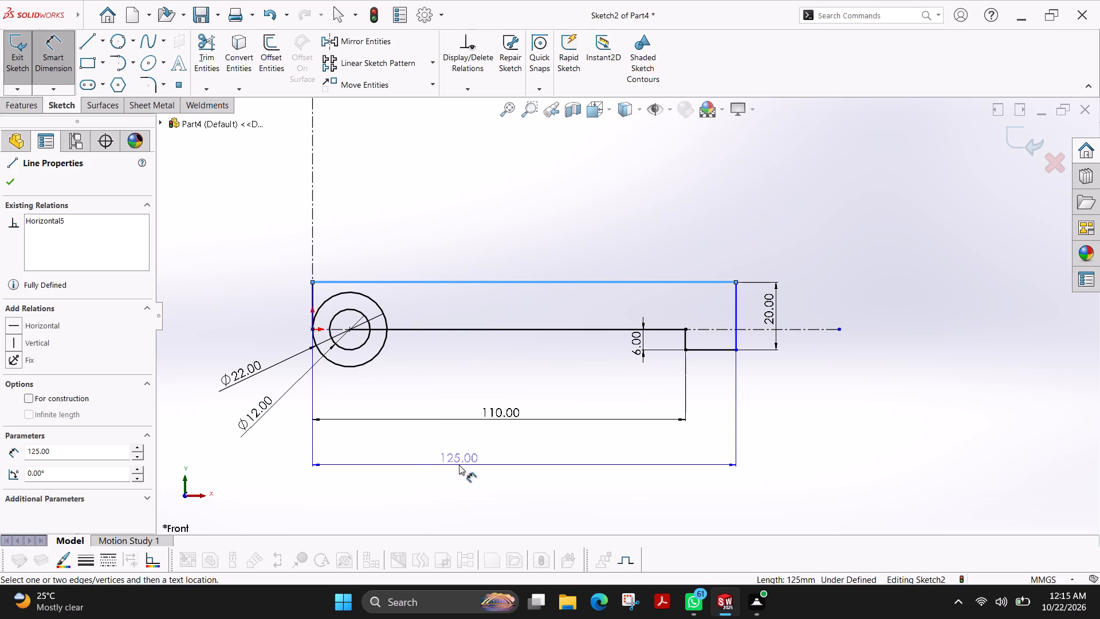
click(459, 465)
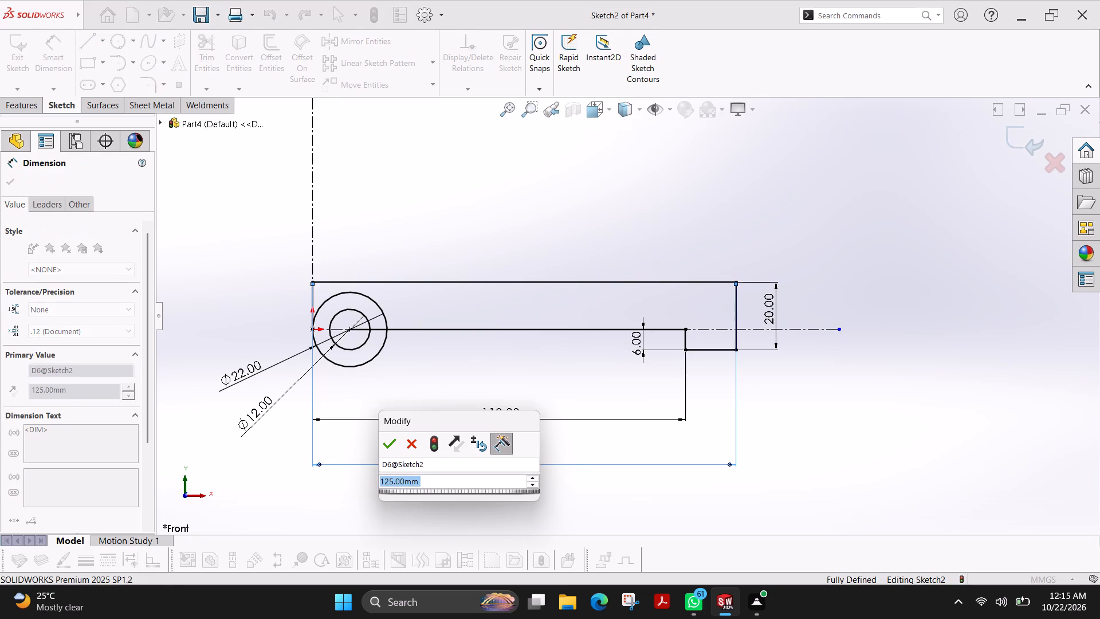
key(Return)
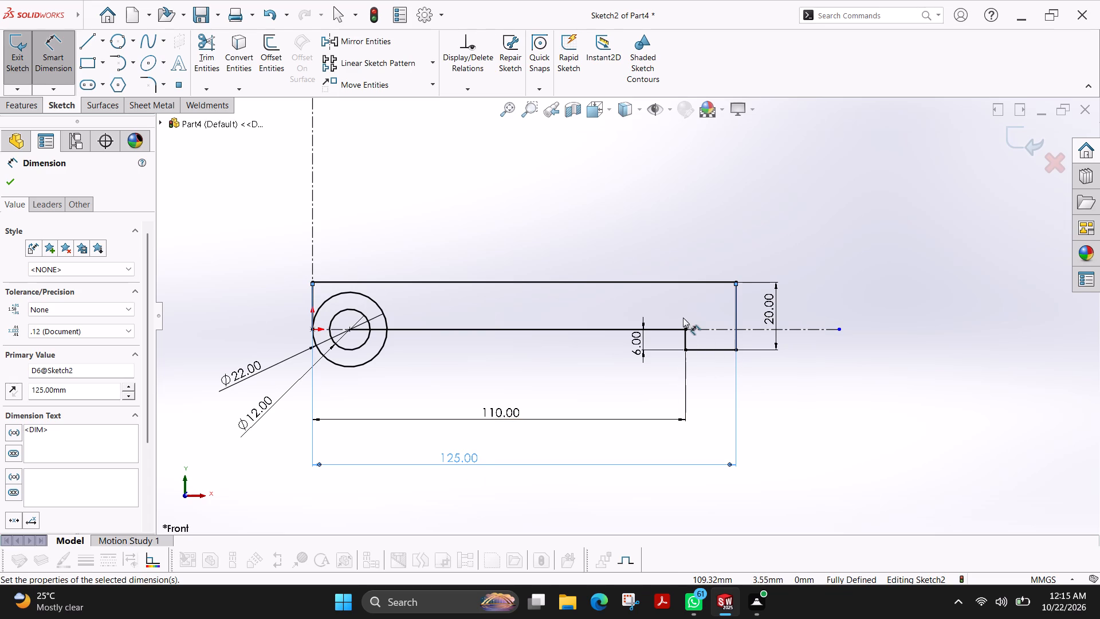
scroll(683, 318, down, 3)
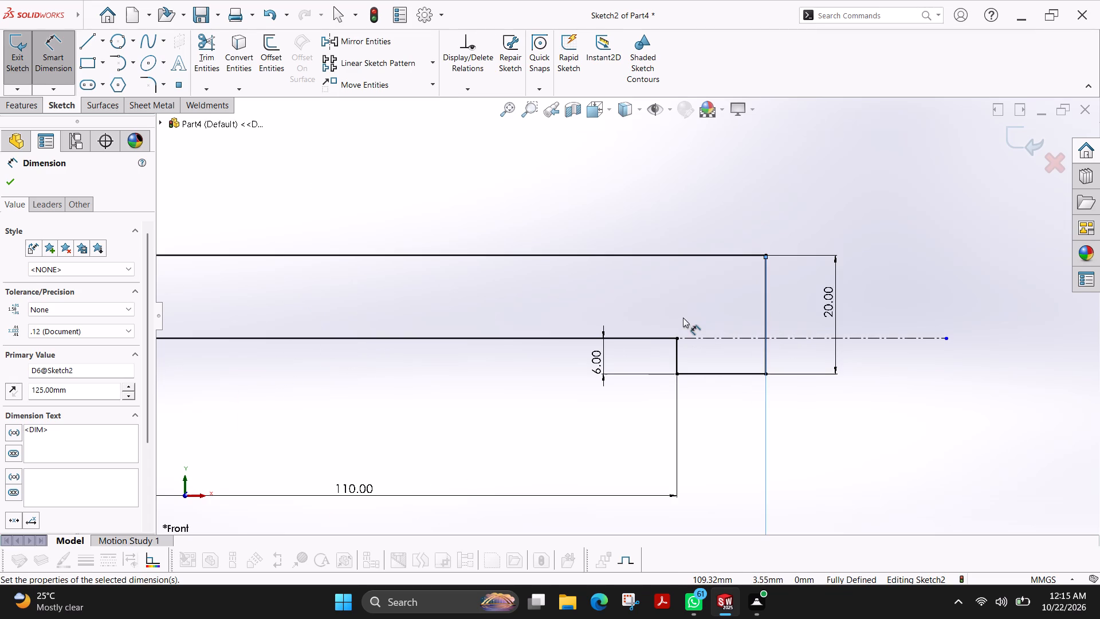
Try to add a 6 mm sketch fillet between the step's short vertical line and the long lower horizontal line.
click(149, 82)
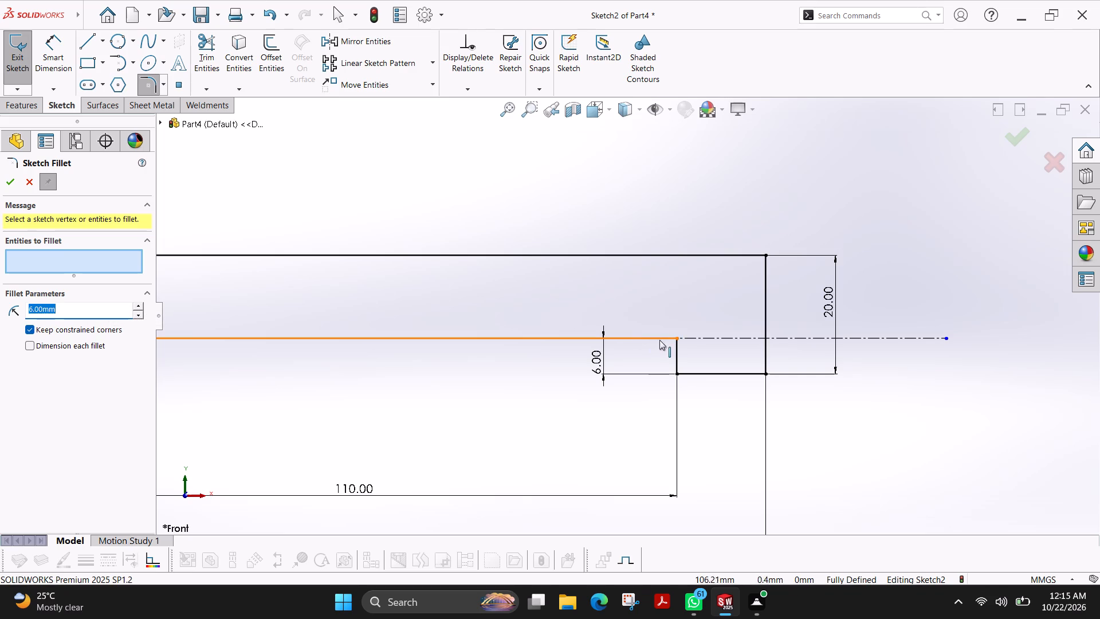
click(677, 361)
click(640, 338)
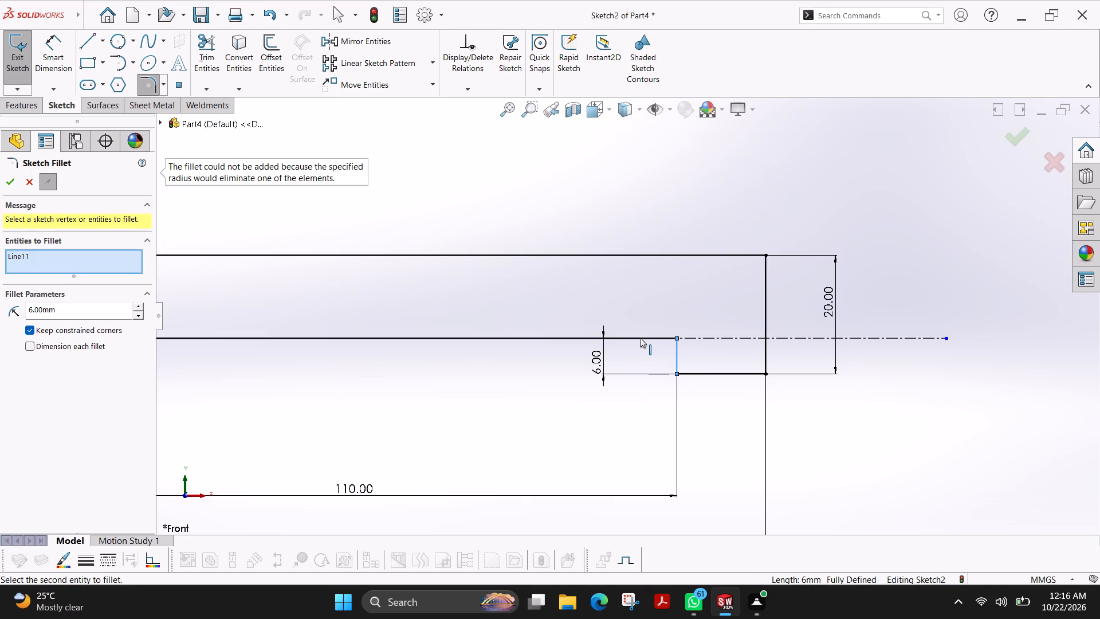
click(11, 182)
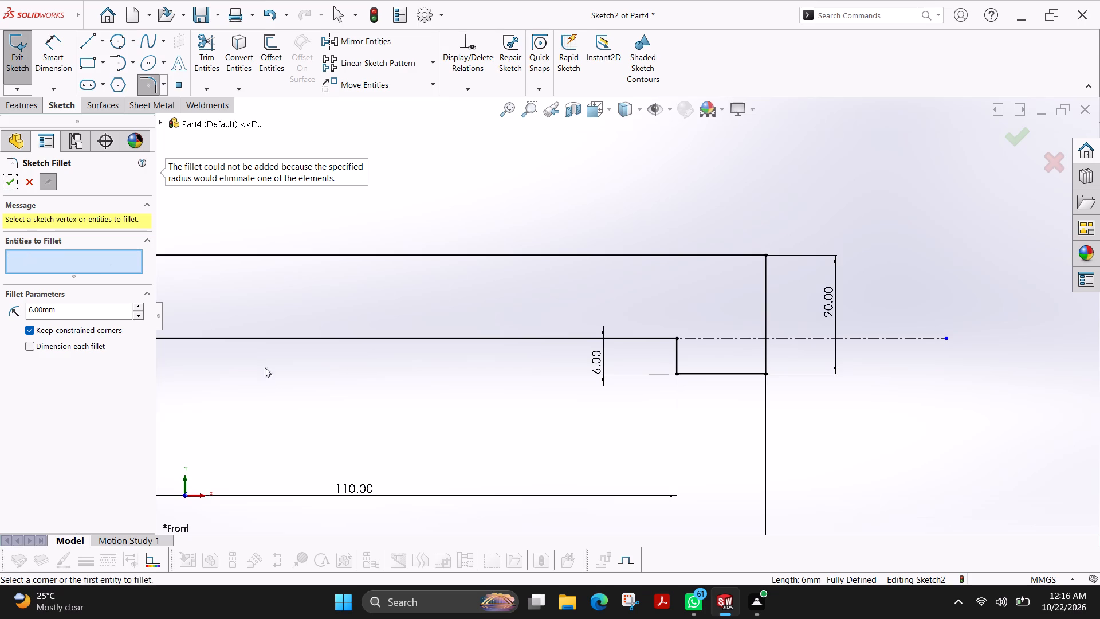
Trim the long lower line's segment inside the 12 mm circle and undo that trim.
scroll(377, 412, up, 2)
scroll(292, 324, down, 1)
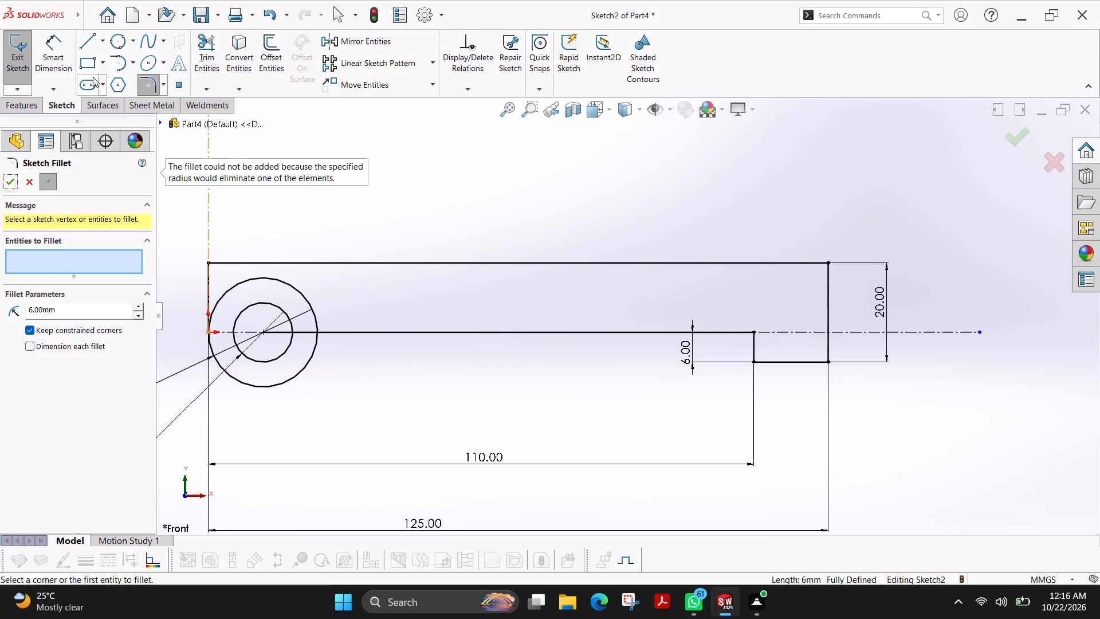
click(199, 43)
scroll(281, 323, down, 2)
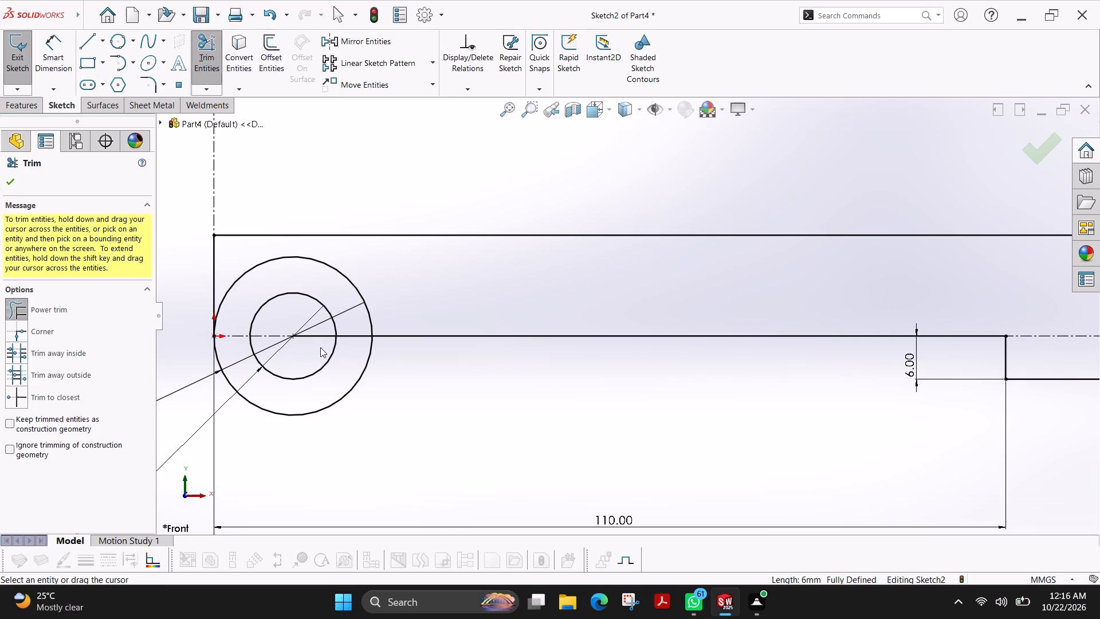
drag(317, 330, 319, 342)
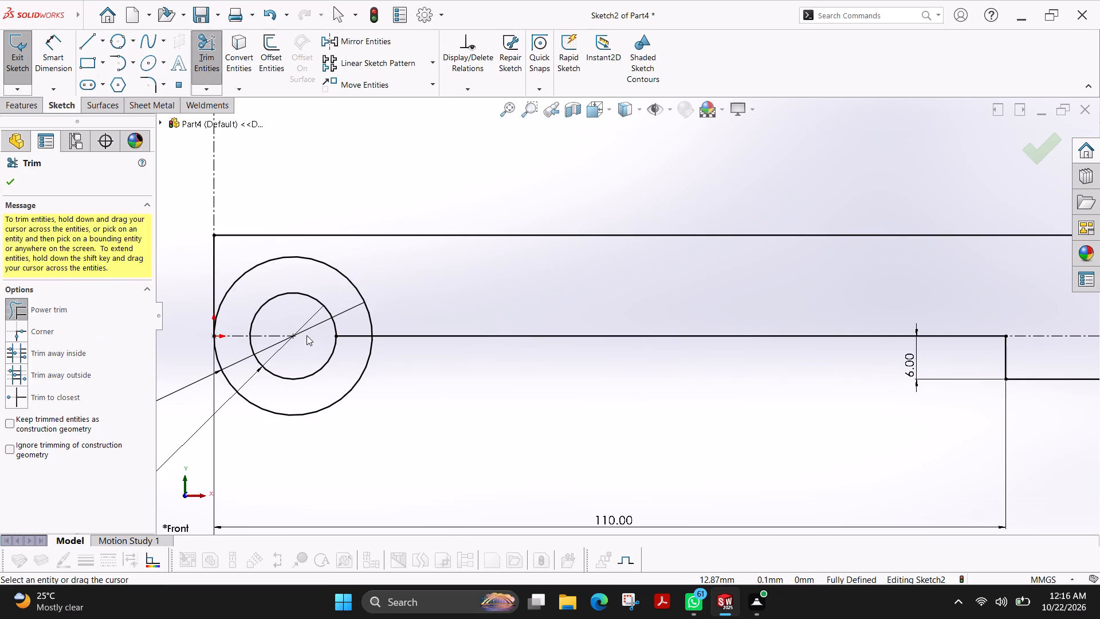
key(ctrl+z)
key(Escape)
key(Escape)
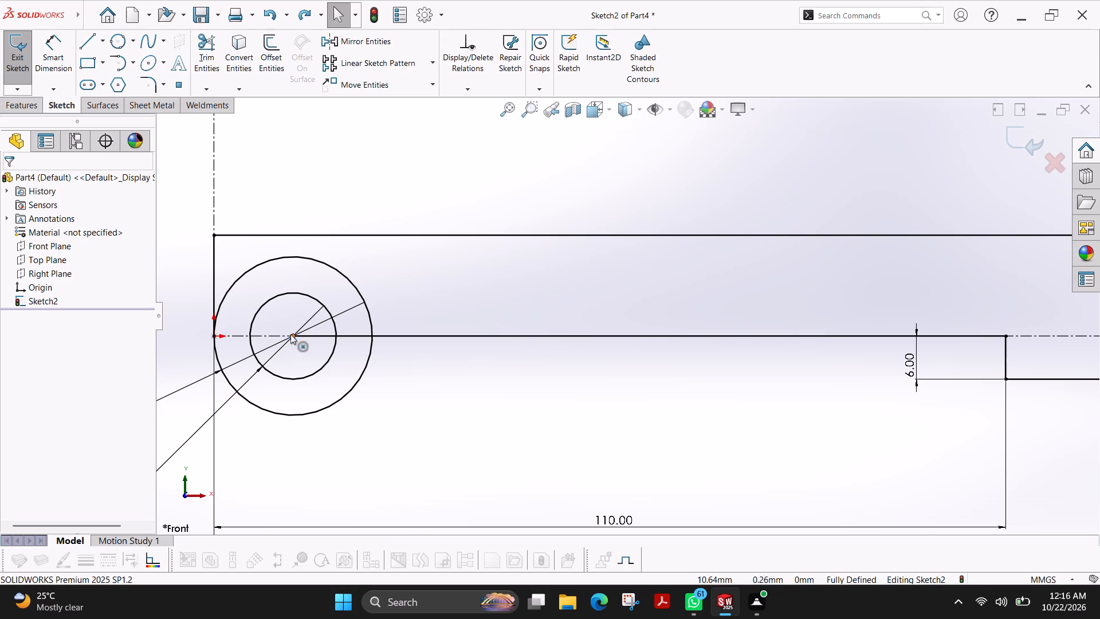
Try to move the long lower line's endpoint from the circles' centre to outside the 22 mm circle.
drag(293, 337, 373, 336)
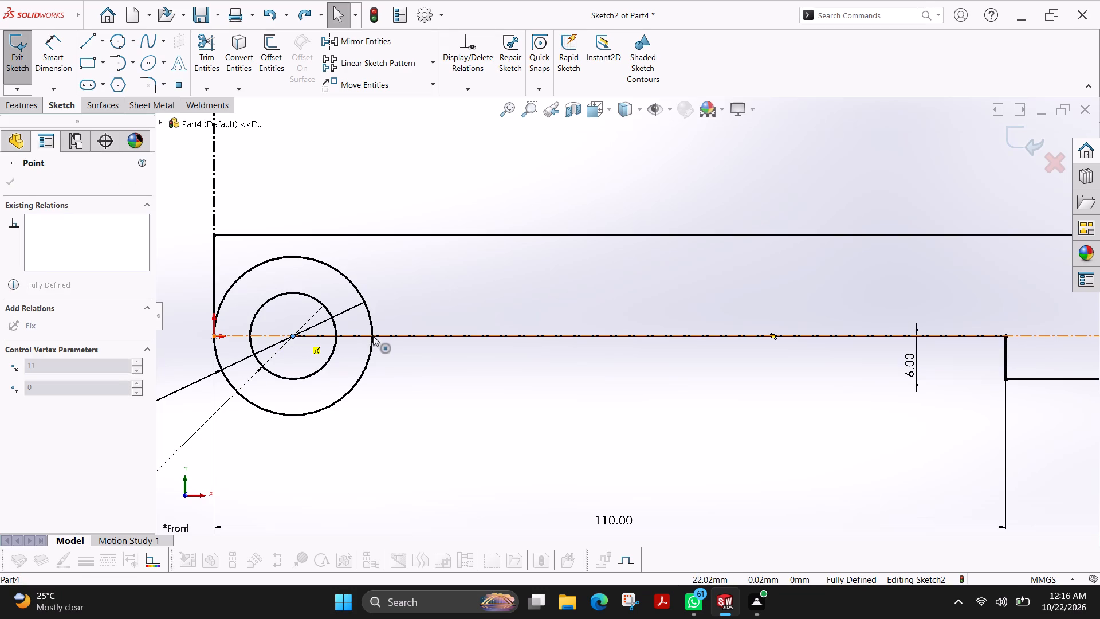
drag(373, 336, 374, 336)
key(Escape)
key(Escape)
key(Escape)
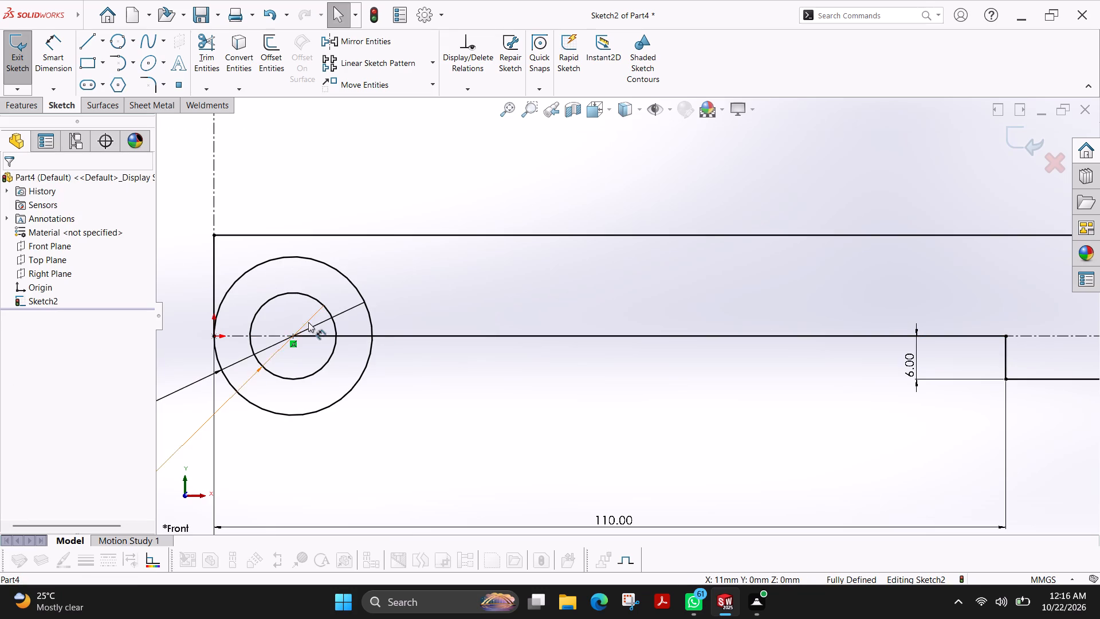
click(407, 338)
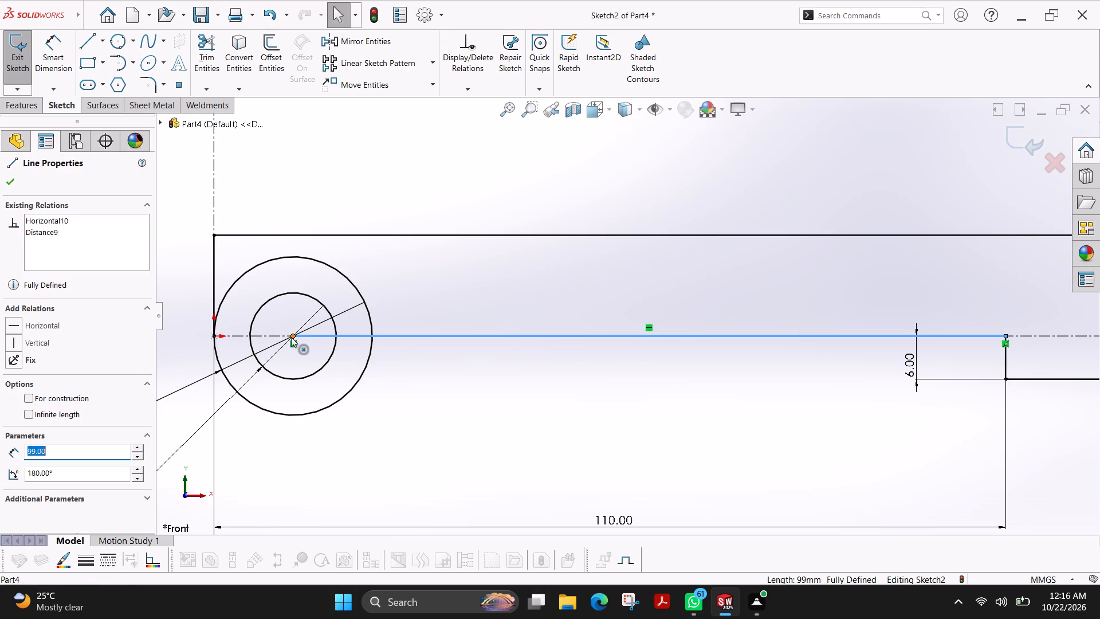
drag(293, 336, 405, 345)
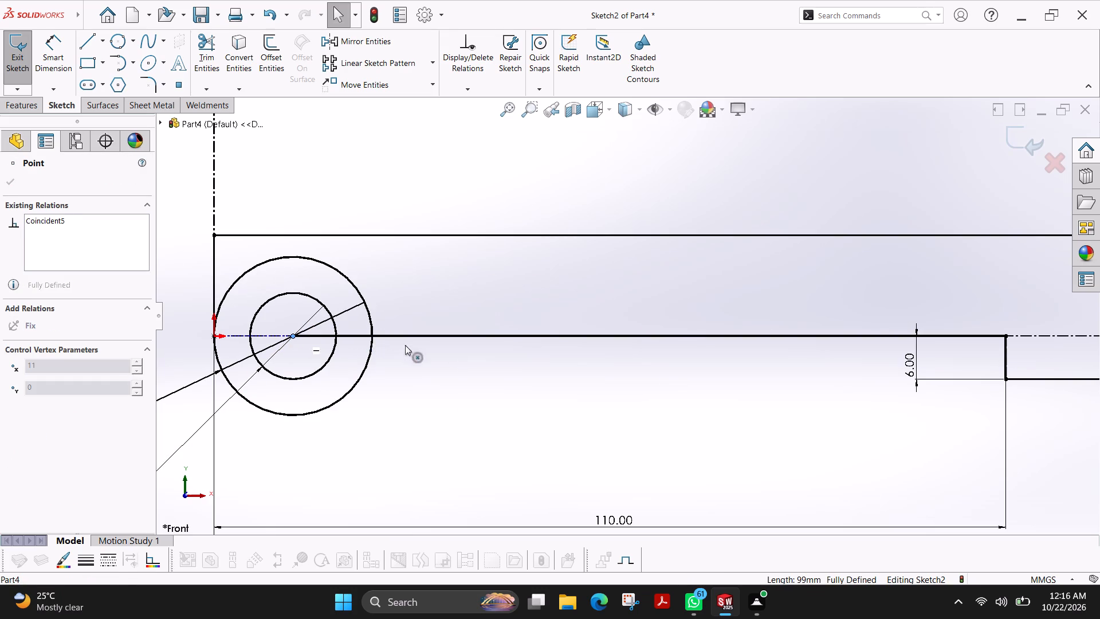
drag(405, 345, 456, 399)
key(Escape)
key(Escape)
Sketch a perimeter circle of radius 6 mm tangent to the step's short vertical line and the long lower line.
scroll(894, 339, up, 2)
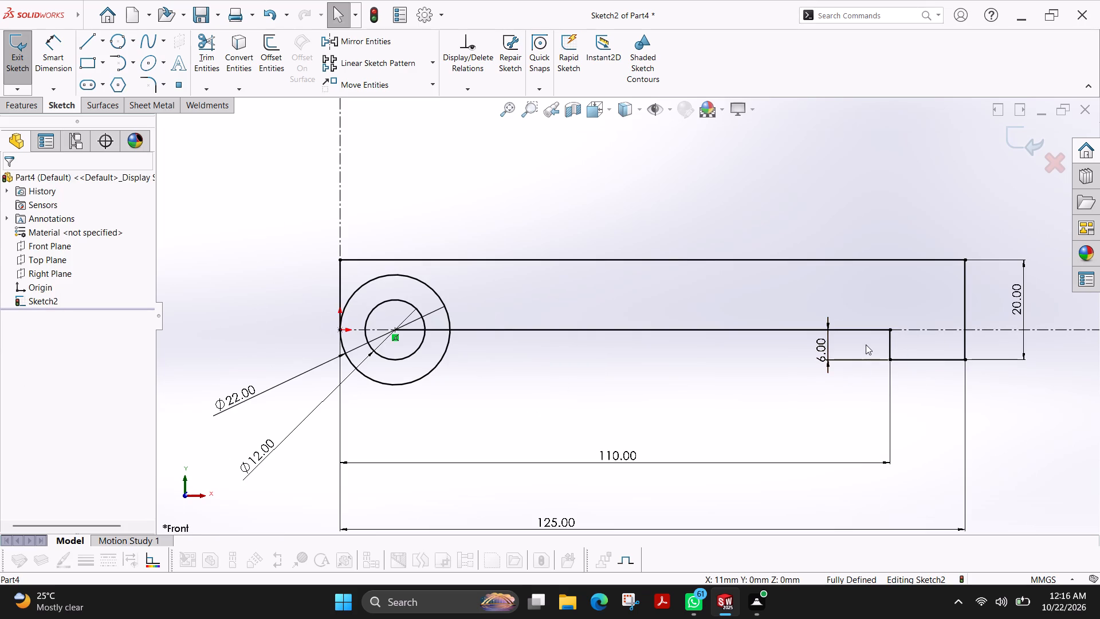
scroll(902, 359, down, 2)
scroll(878, 352, up, 1)
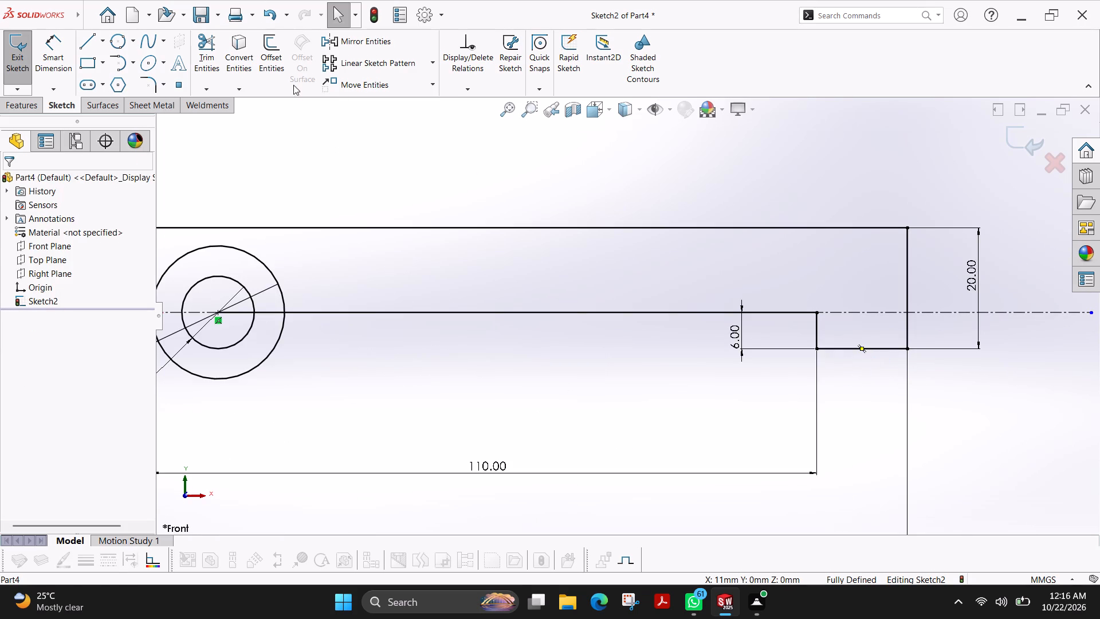
click(120, 49)
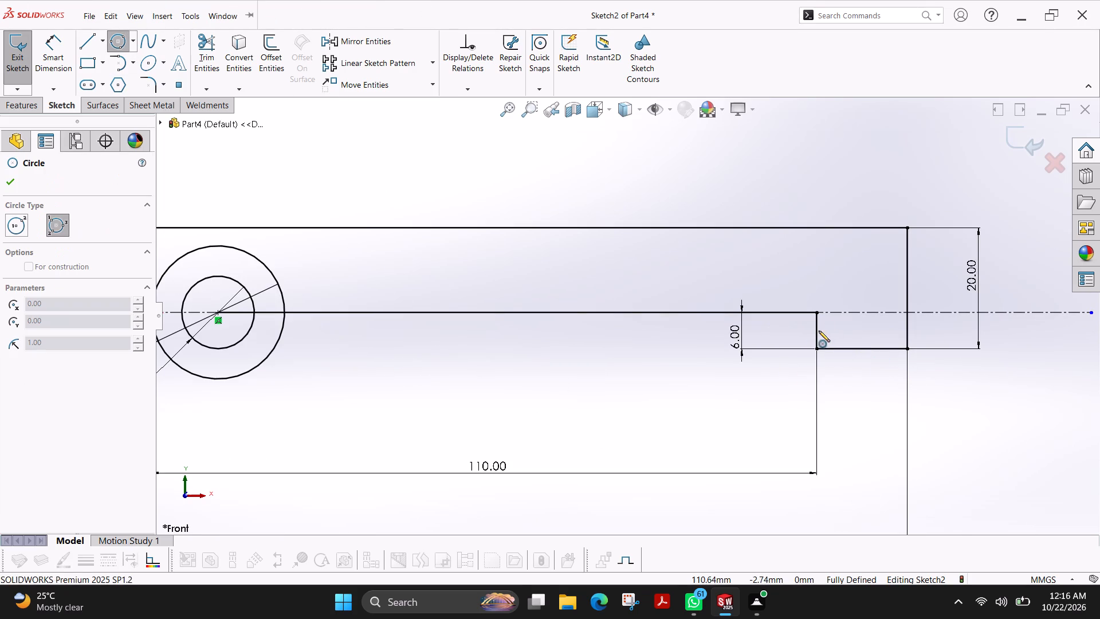
click(819, 332)
click(781, 316)
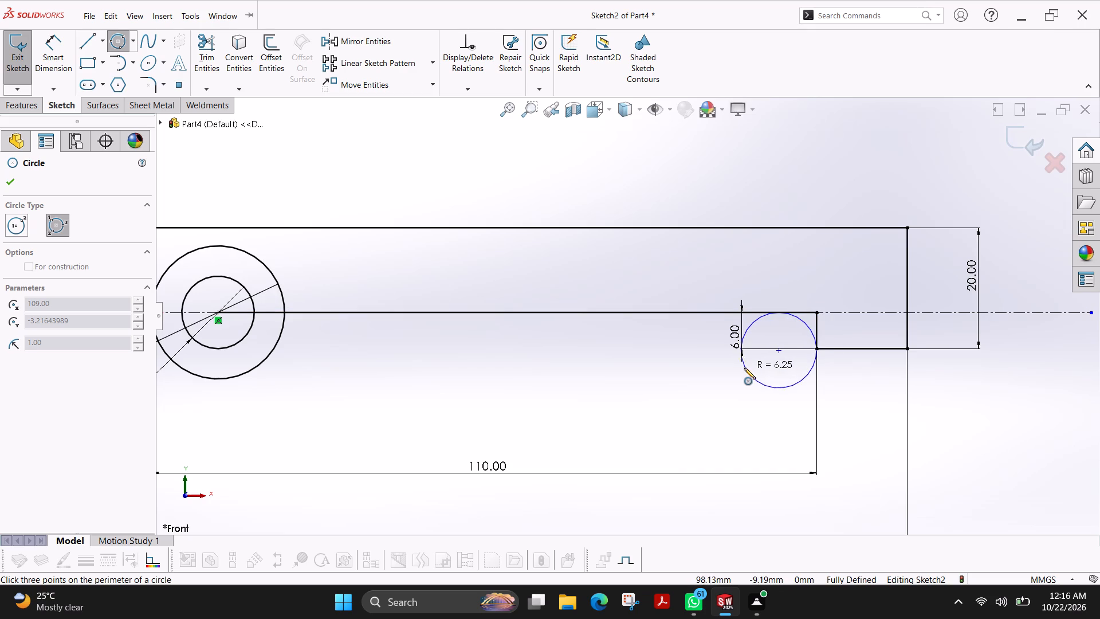
click(737, 372)
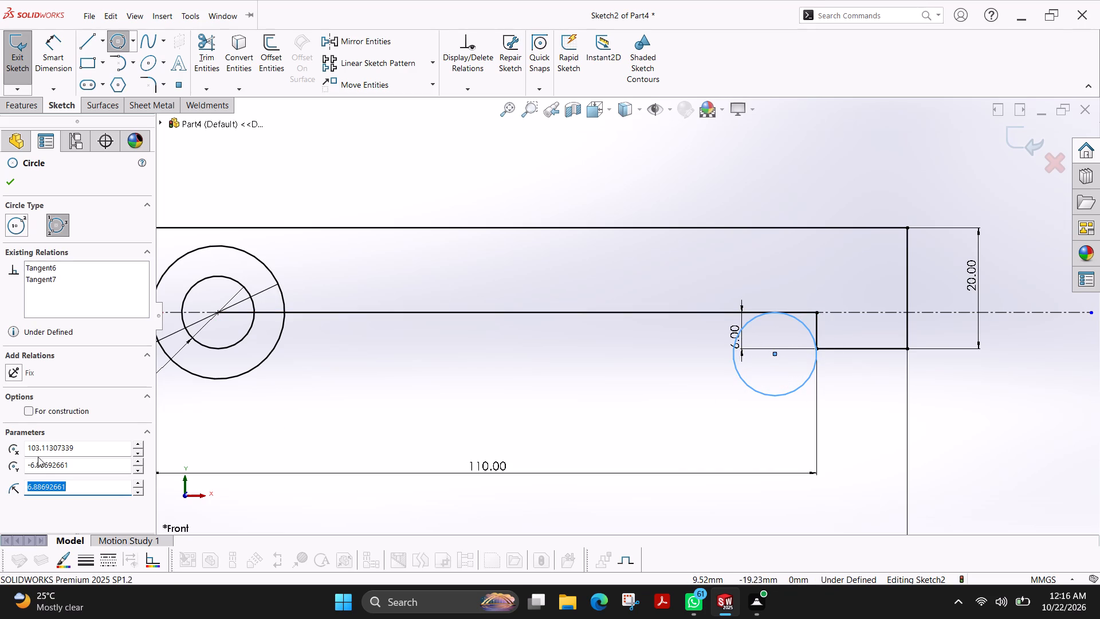
key(6)
key(Return)
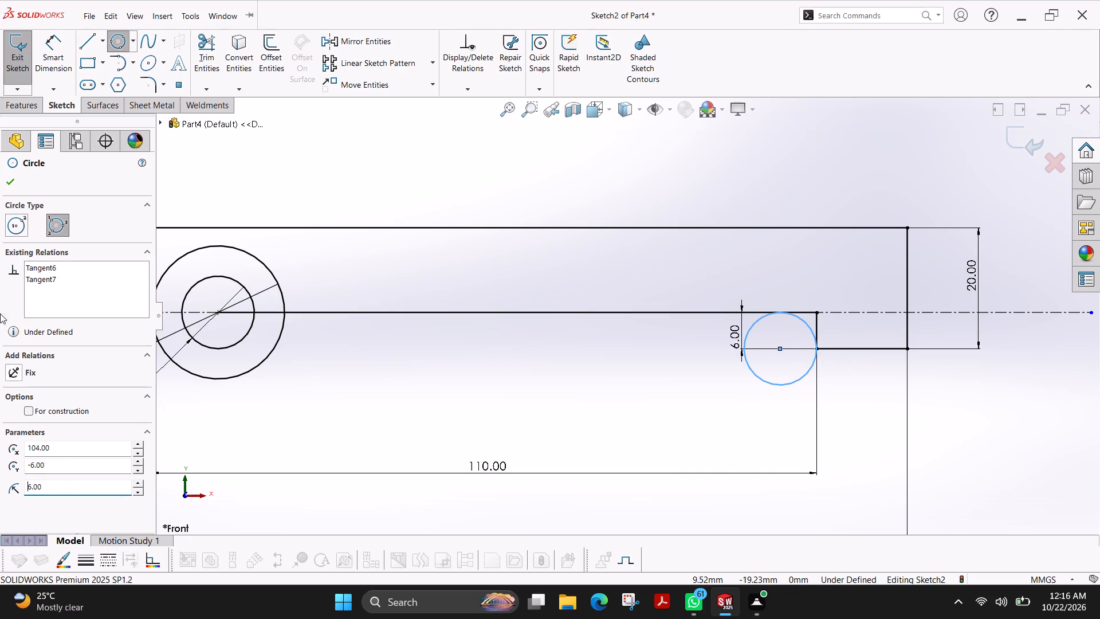
click(15, 177)
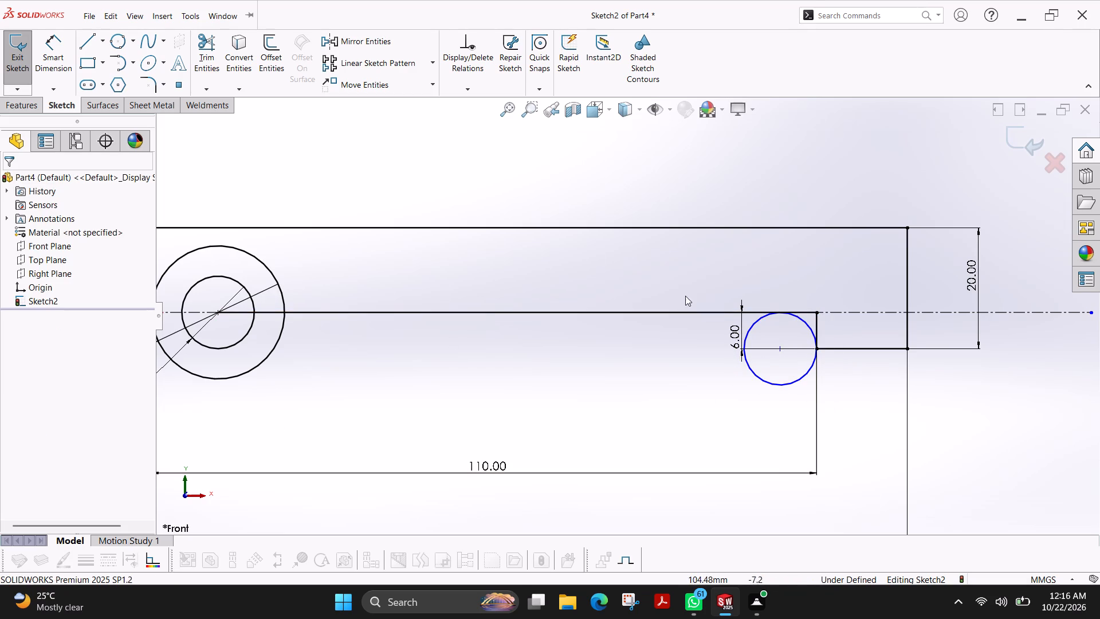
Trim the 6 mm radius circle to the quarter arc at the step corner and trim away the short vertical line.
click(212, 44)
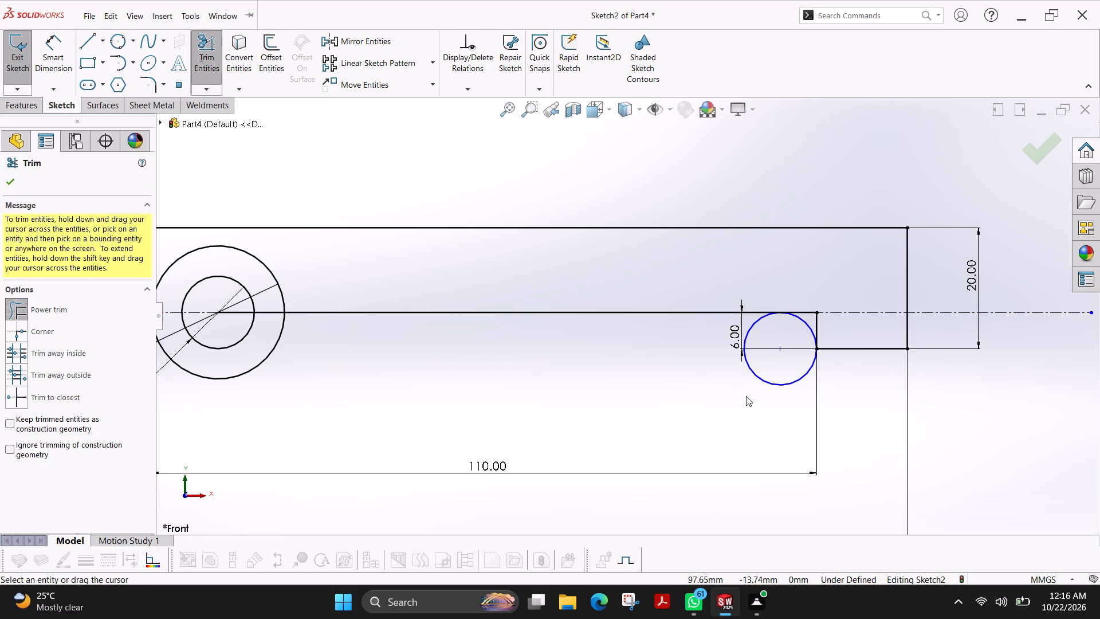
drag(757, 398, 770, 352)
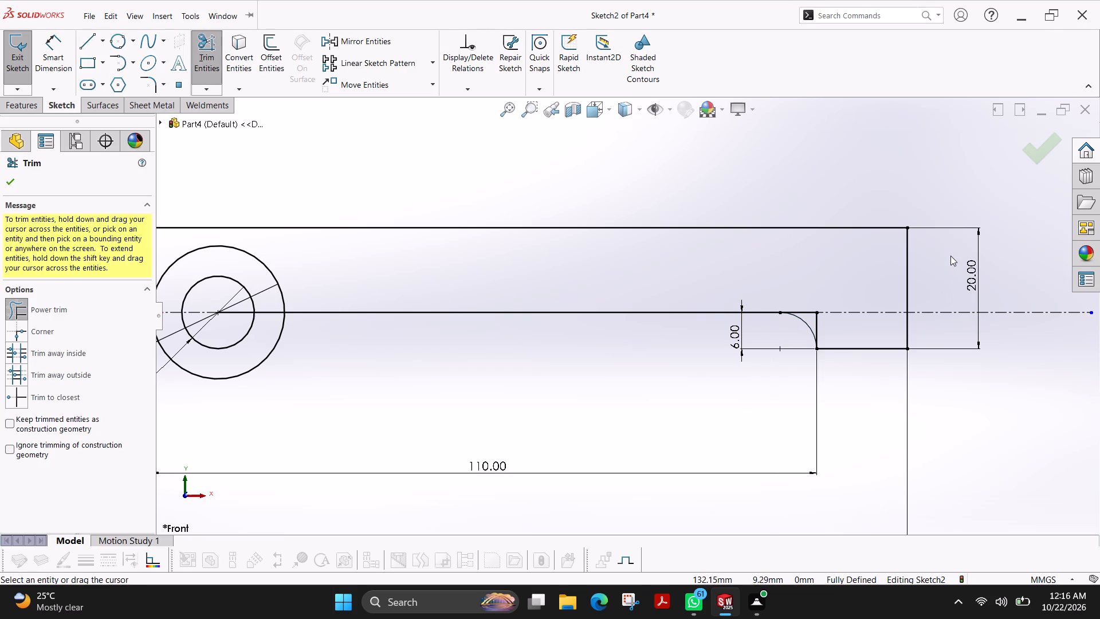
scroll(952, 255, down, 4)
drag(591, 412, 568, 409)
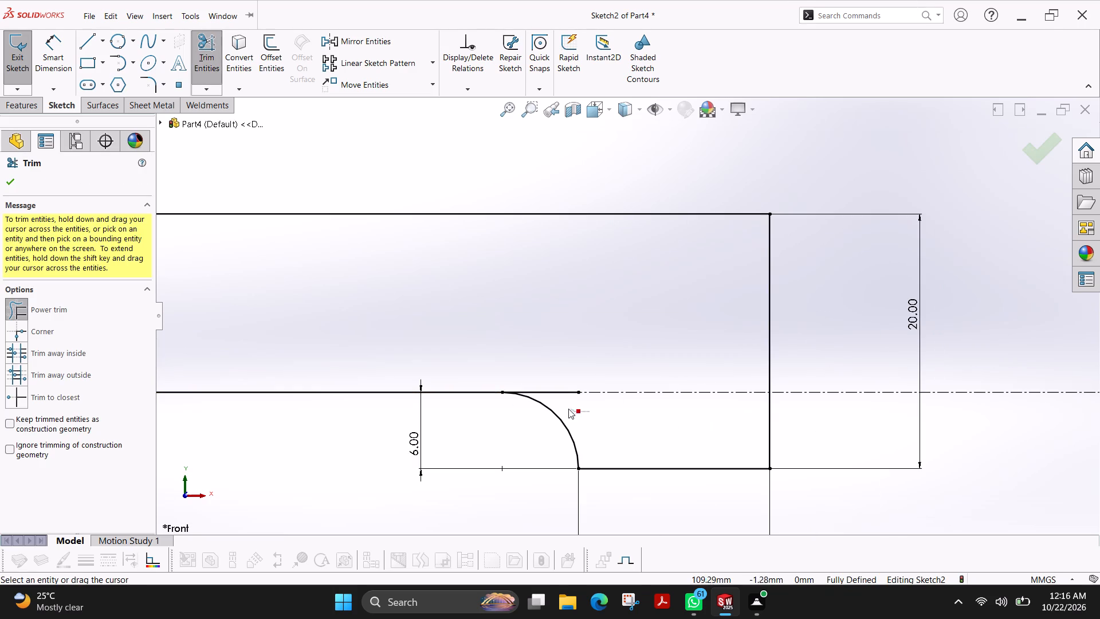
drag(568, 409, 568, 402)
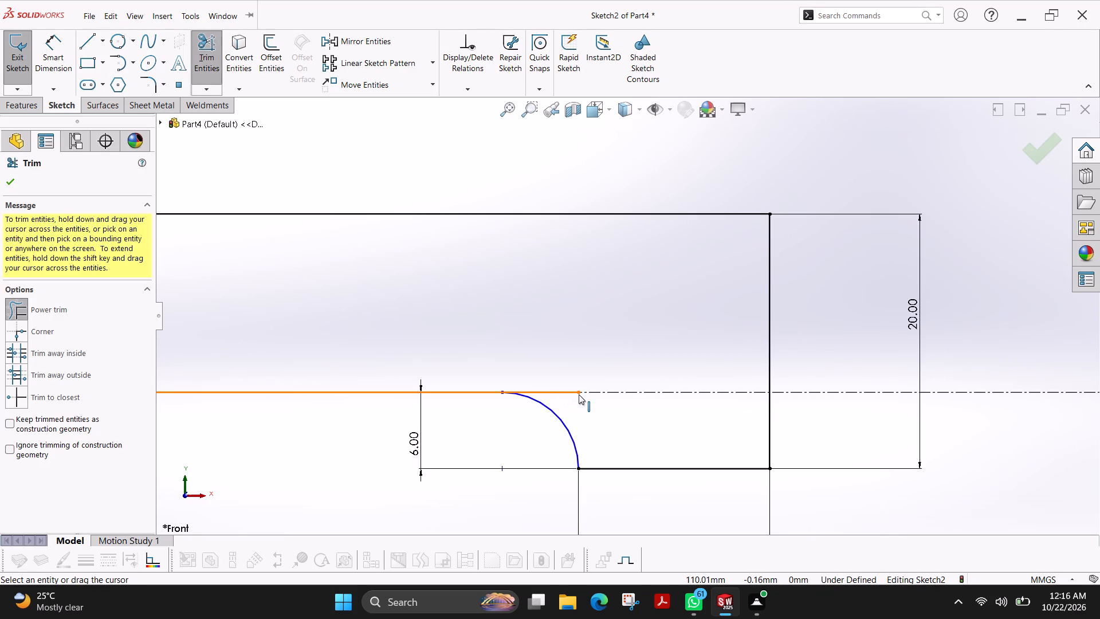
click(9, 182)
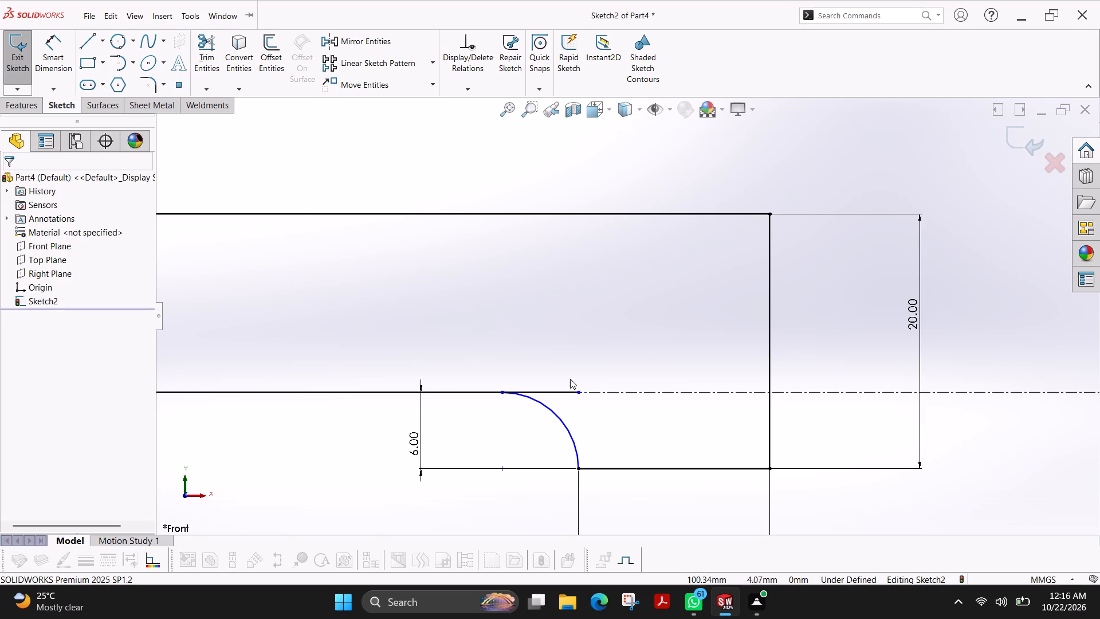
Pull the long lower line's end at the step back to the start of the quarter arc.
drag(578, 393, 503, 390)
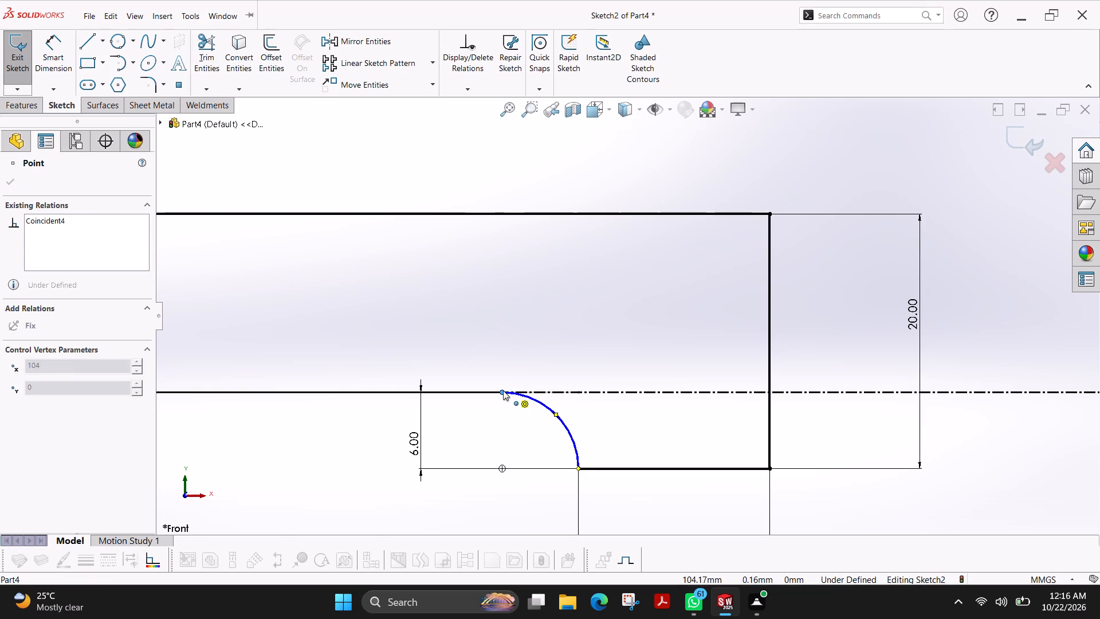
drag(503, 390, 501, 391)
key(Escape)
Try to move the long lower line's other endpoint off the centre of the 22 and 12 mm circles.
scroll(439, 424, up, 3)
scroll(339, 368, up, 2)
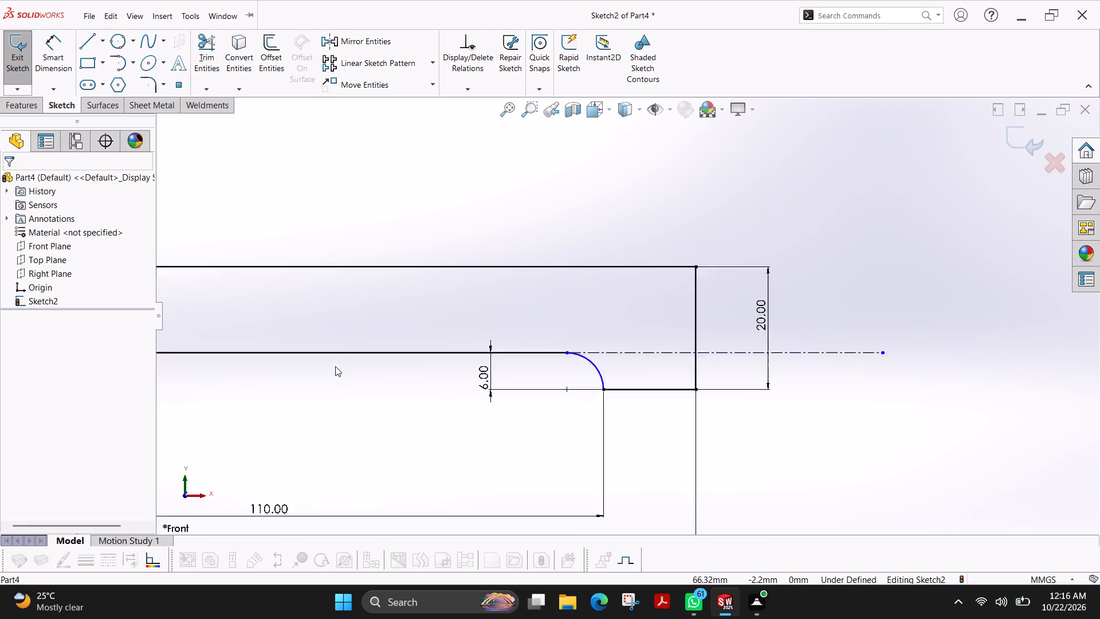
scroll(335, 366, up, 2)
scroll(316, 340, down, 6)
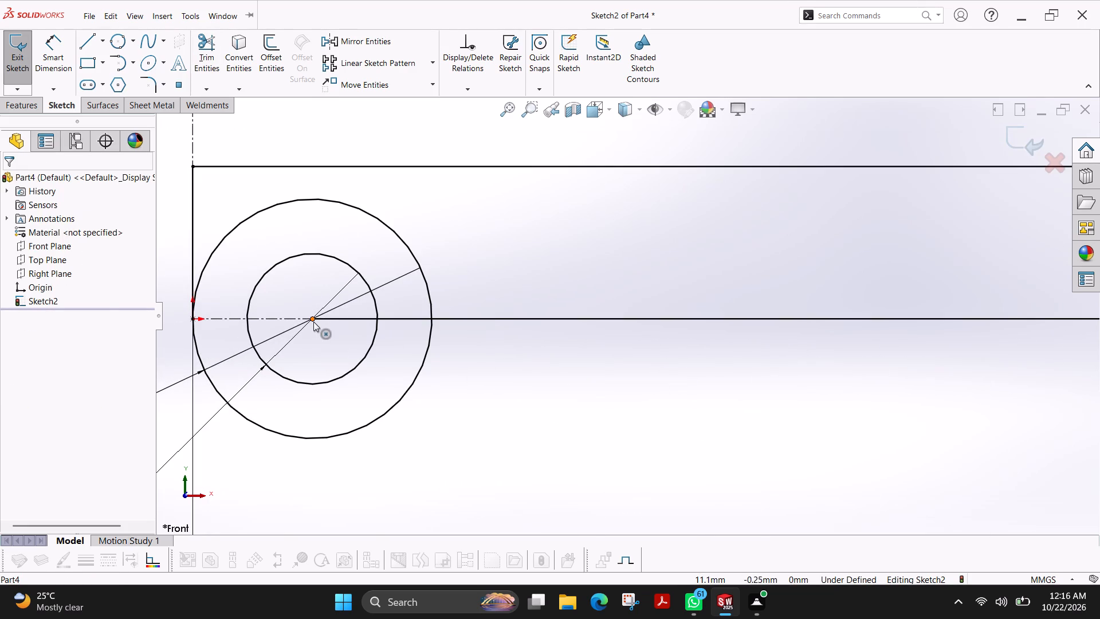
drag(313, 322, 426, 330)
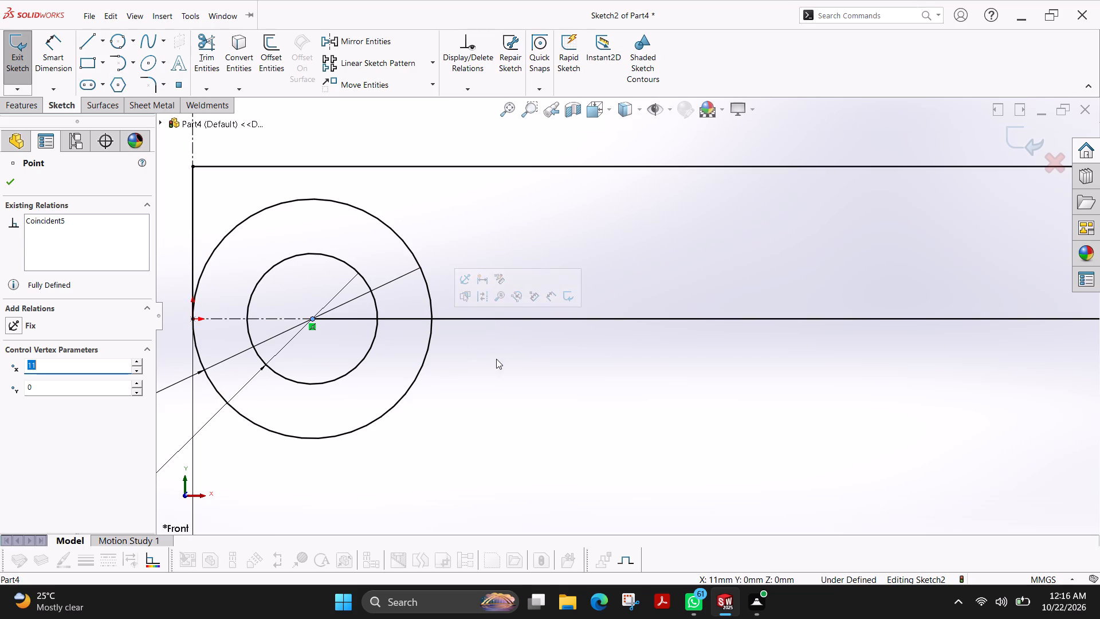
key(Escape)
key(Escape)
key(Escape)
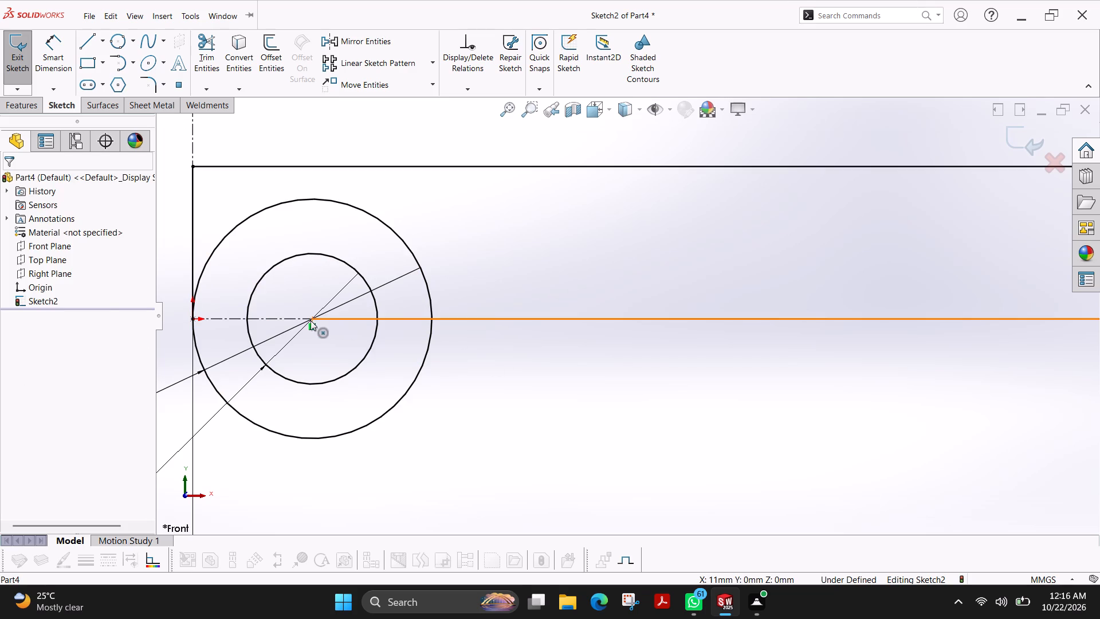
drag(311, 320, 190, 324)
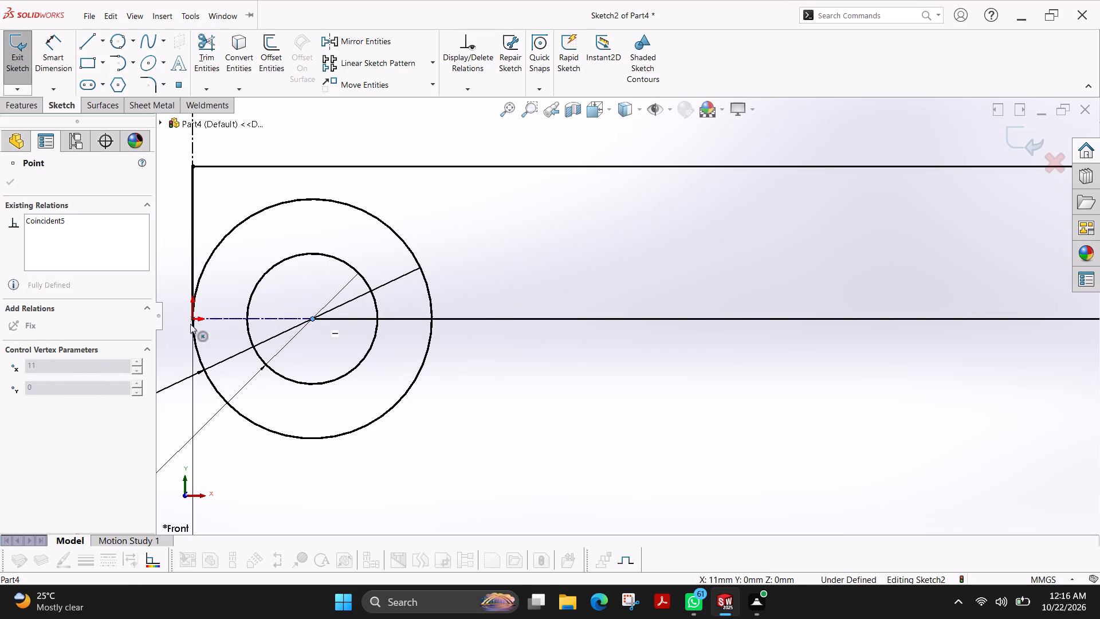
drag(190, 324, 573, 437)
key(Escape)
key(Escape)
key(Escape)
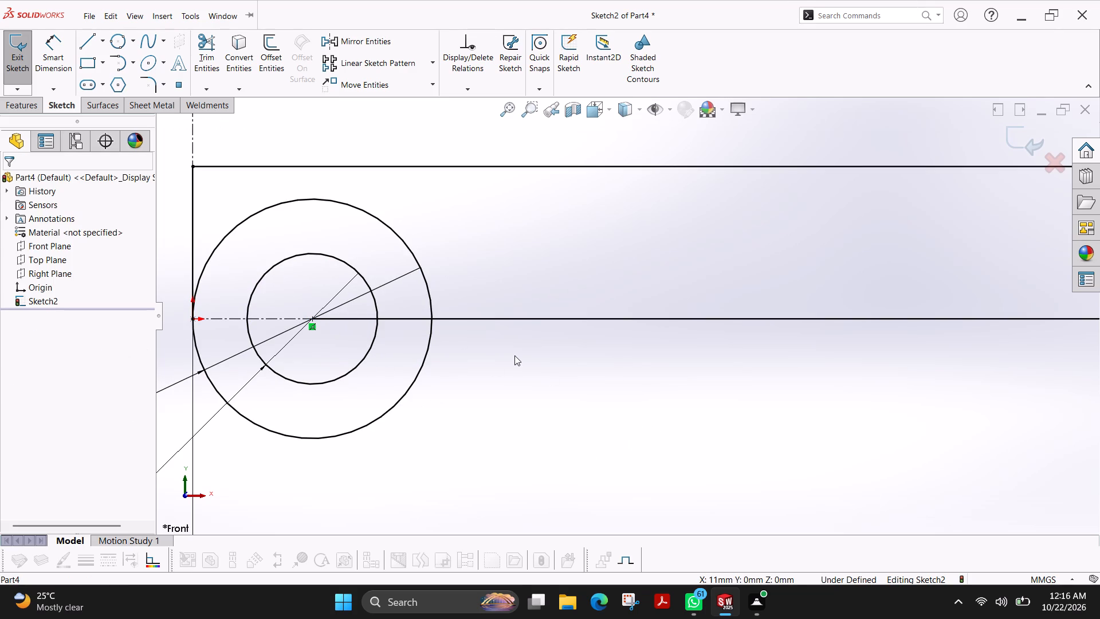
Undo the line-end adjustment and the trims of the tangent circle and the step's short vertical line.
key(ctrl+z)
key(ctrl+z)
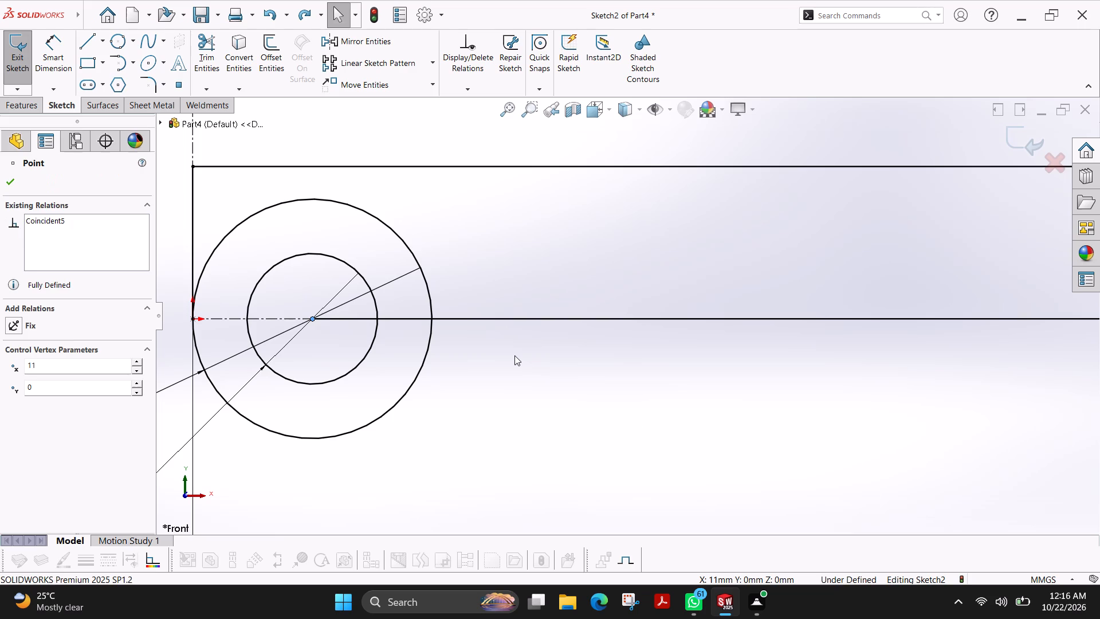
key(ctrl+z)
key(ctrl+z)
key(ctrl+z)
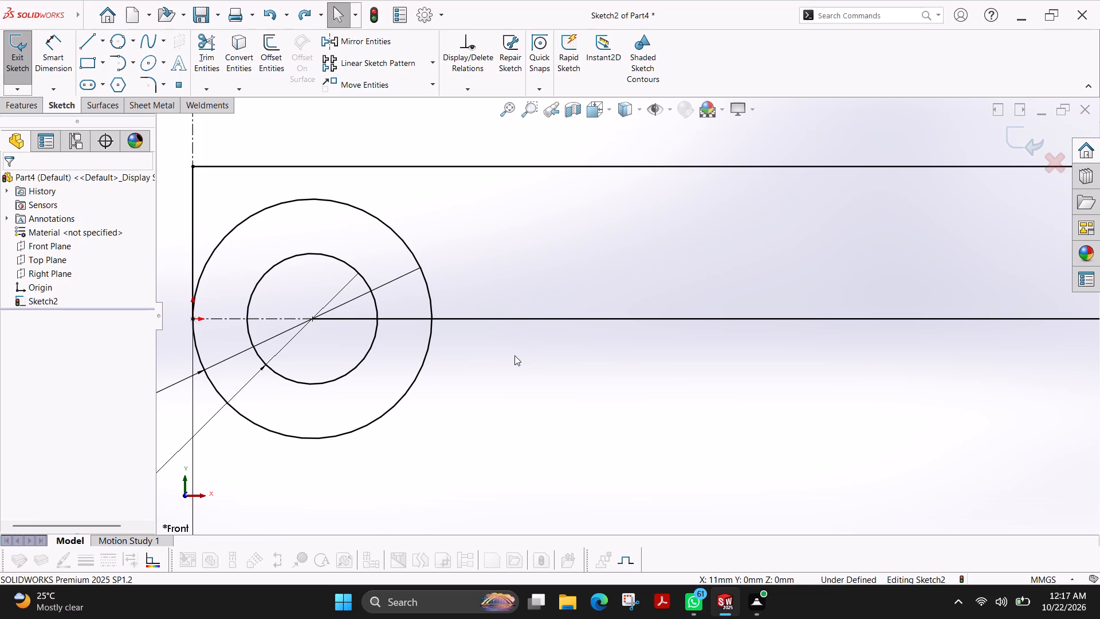
Trim the 6 mm radius tangent circle to the quarter arc at the step corner, keeping the short vertical line.
scroll(514, 355, up, 3)
scroll(876, 355, up, 2)
scroll(922, 335, down, 3)
scroll(710, 364, down, 1)
click(211, 46)
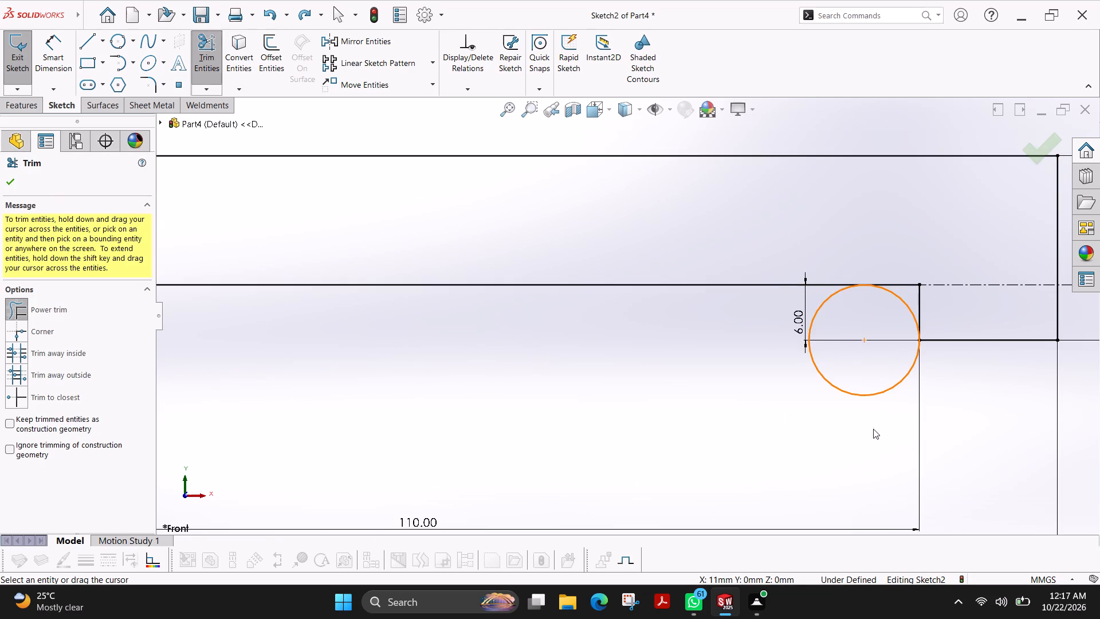
drag(870, 429, 733, 299)
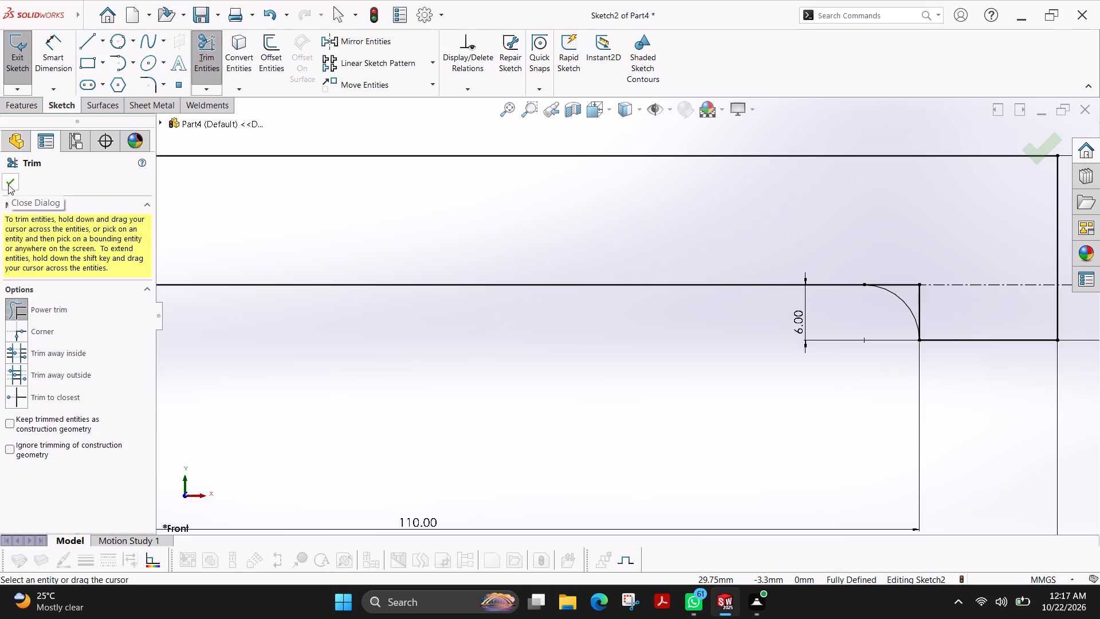
click(8, 185)
scroll(683, 401, up, 2)
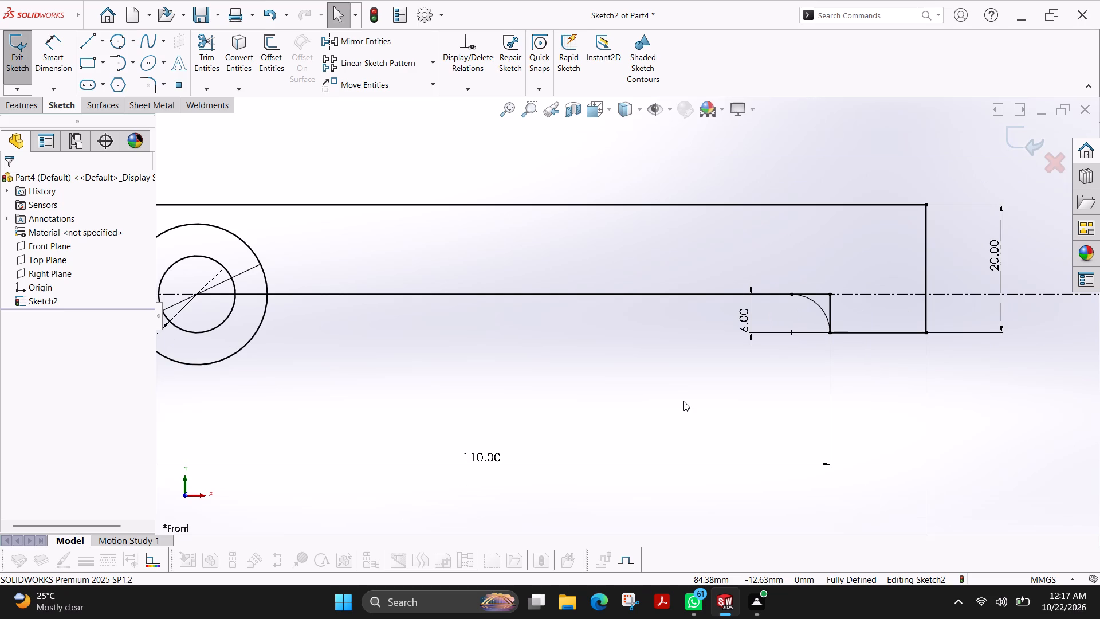
Trim away the short vertical line and the lower line's leftover end outside the quarter arc at the step corner.
scroll(683, 401, up, 1)
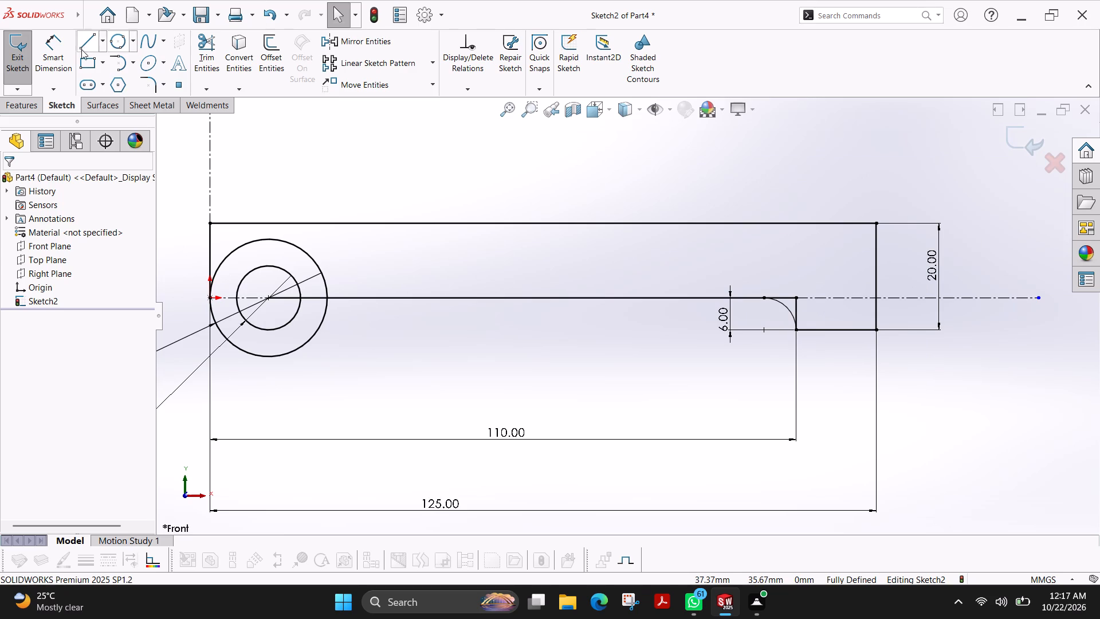
click(207, 53)
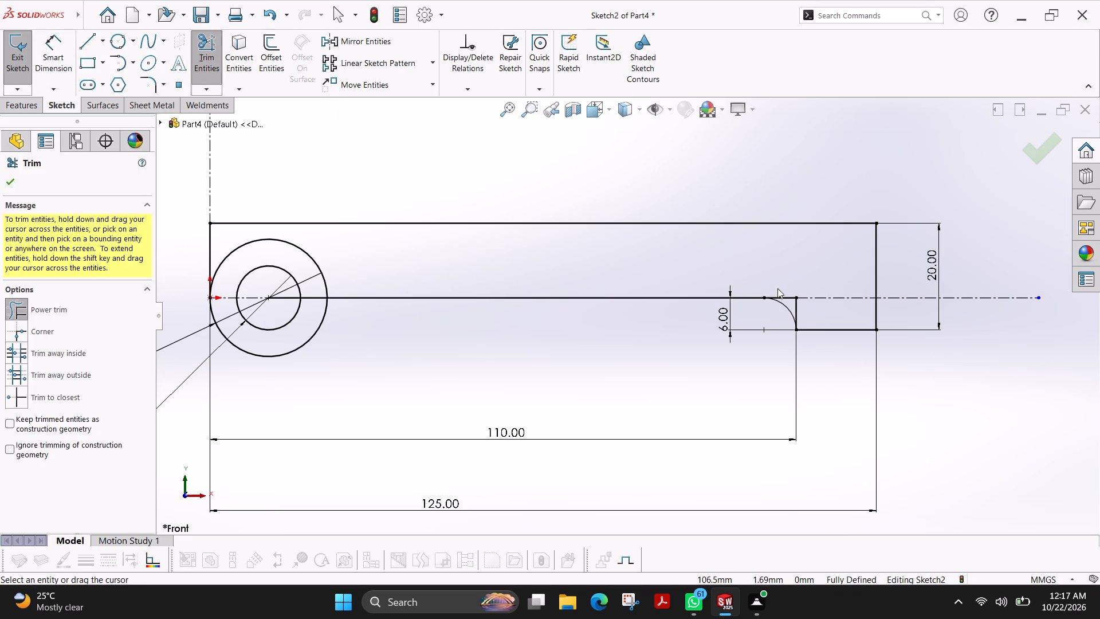
drag(777, 288, 802, 316)
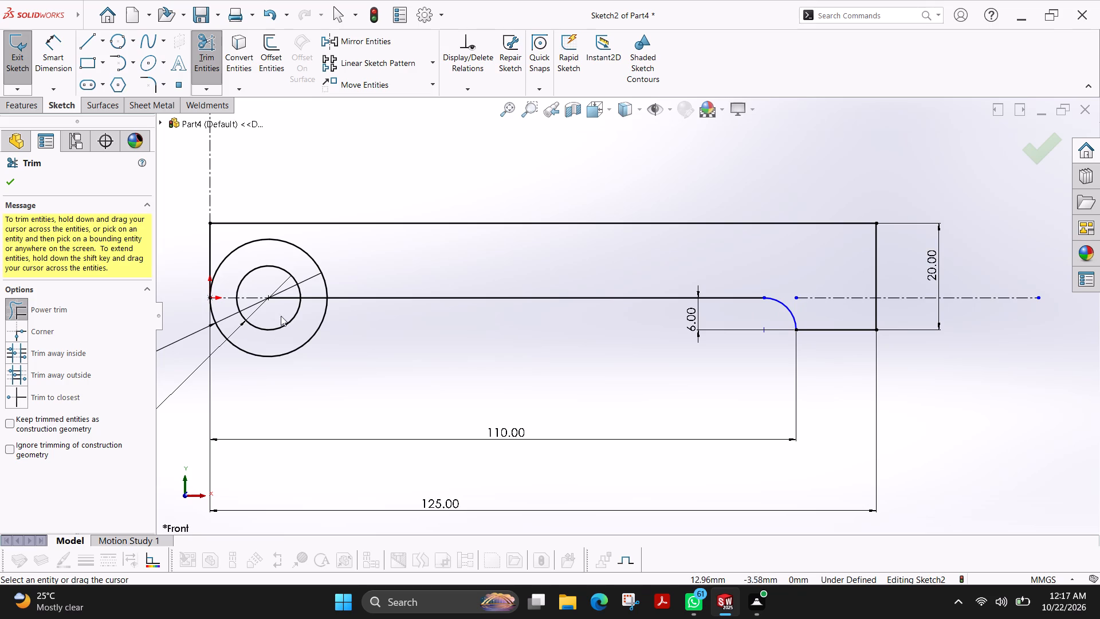
Trim away the long lower line inside the 22 and 12 mm circles and the centreline between the origin and the inner circle.
scroll(285, 301, down, 3)
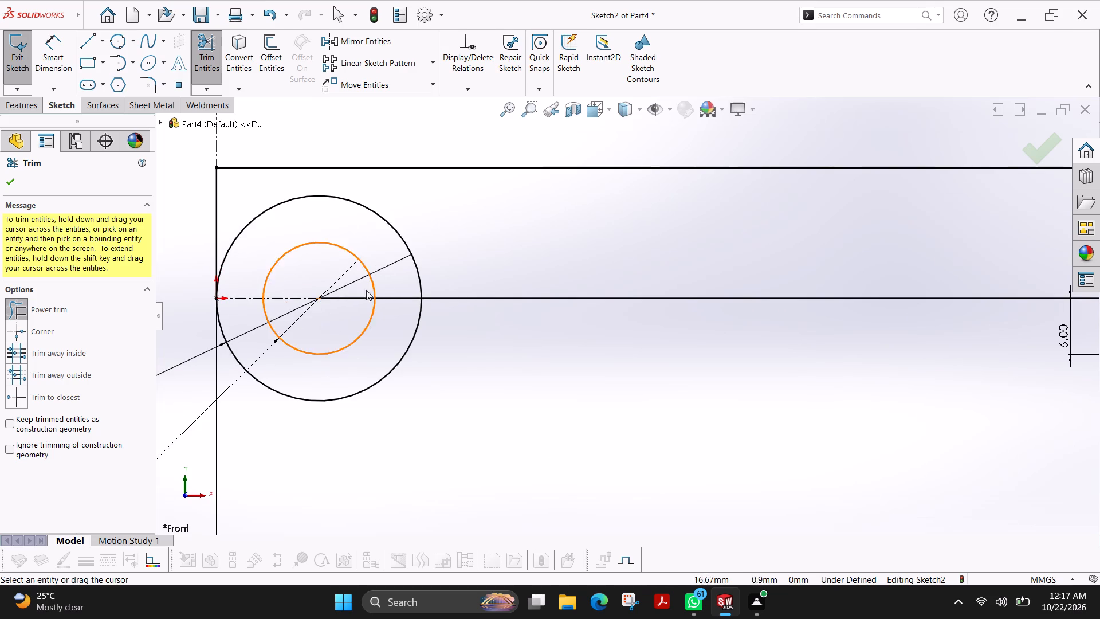
drag(359, 291, 353, 316)
drag(394, 279, 389, 310)
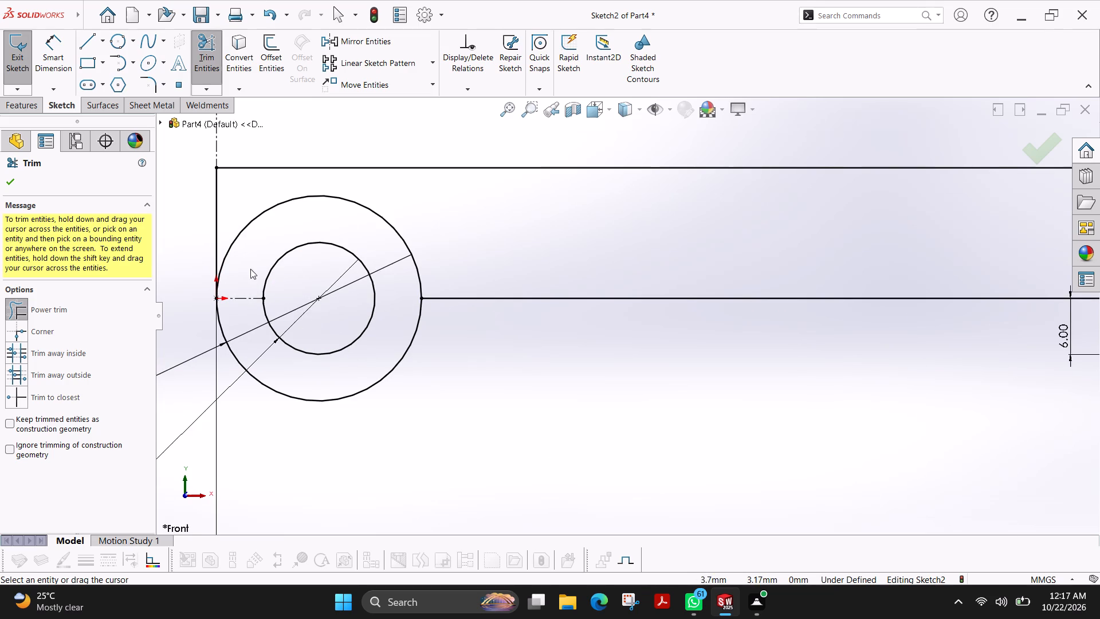
drag(248, 274, 245, 321)
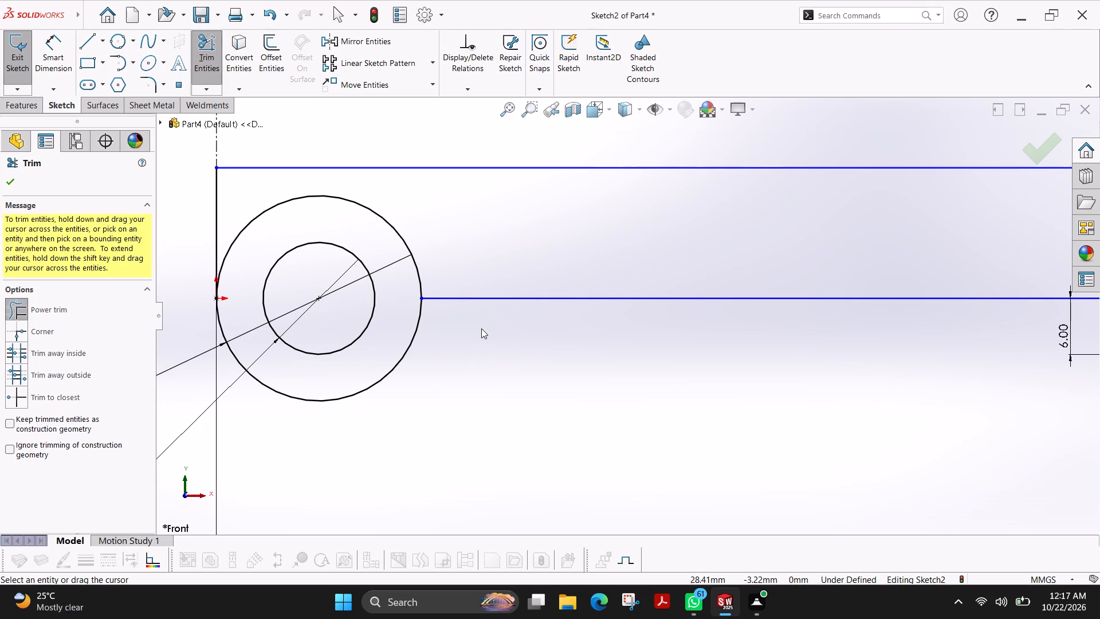
click(11, 183)
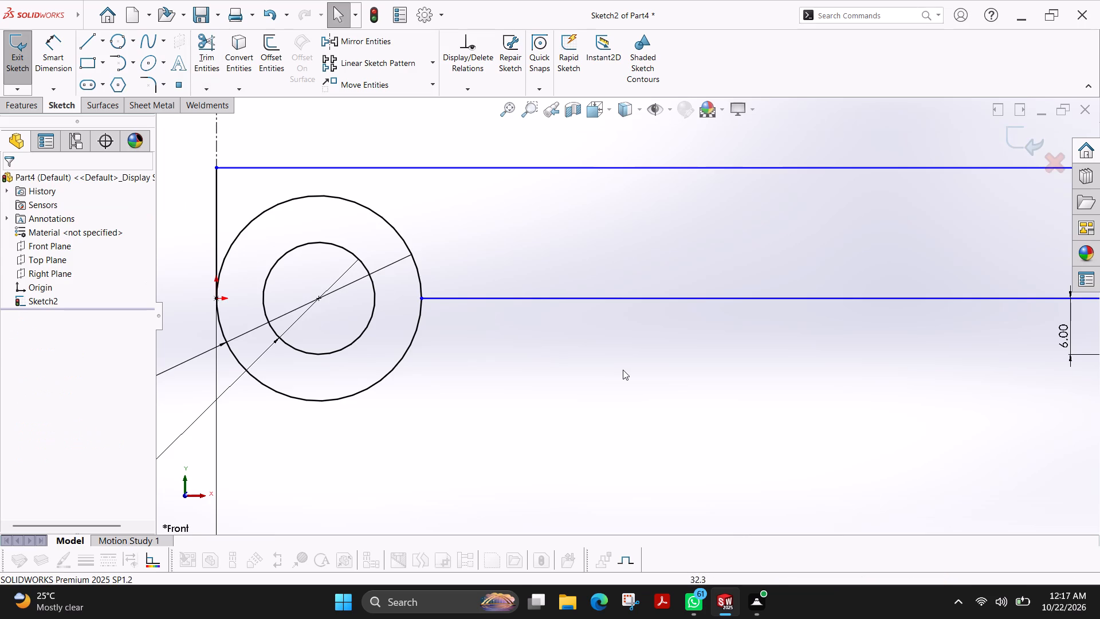
Extrude the stepped profile region, excluding the circles, 80 mm with the Mid Plane end condition.
scroll(624, 370, up, 2)
scroll(760, 370, up, 3)
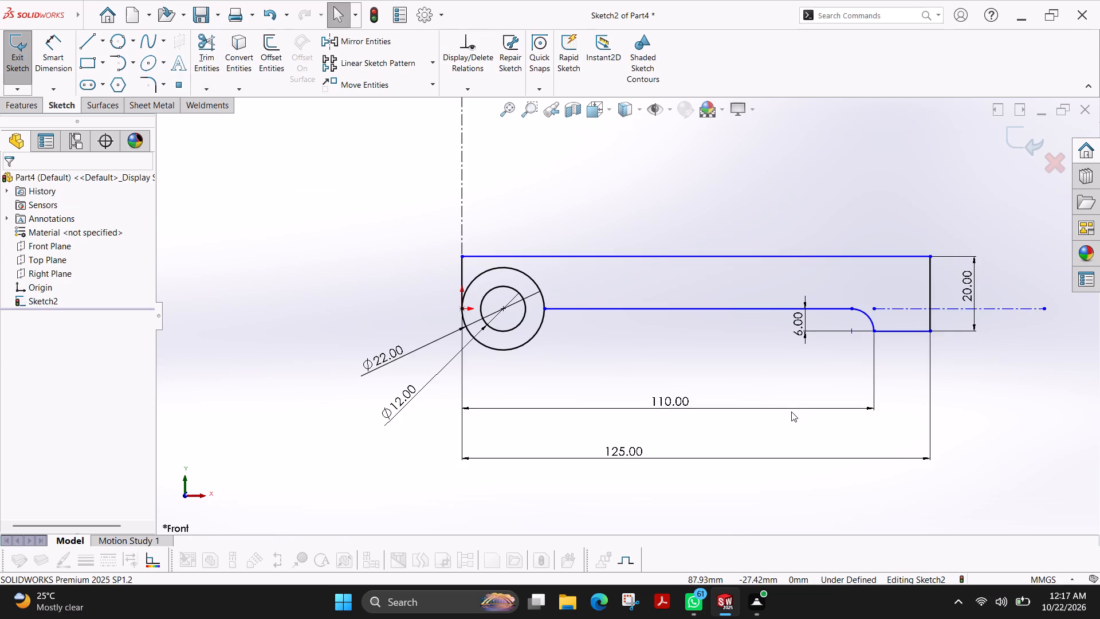
click(11, 103)
click(22, 49)
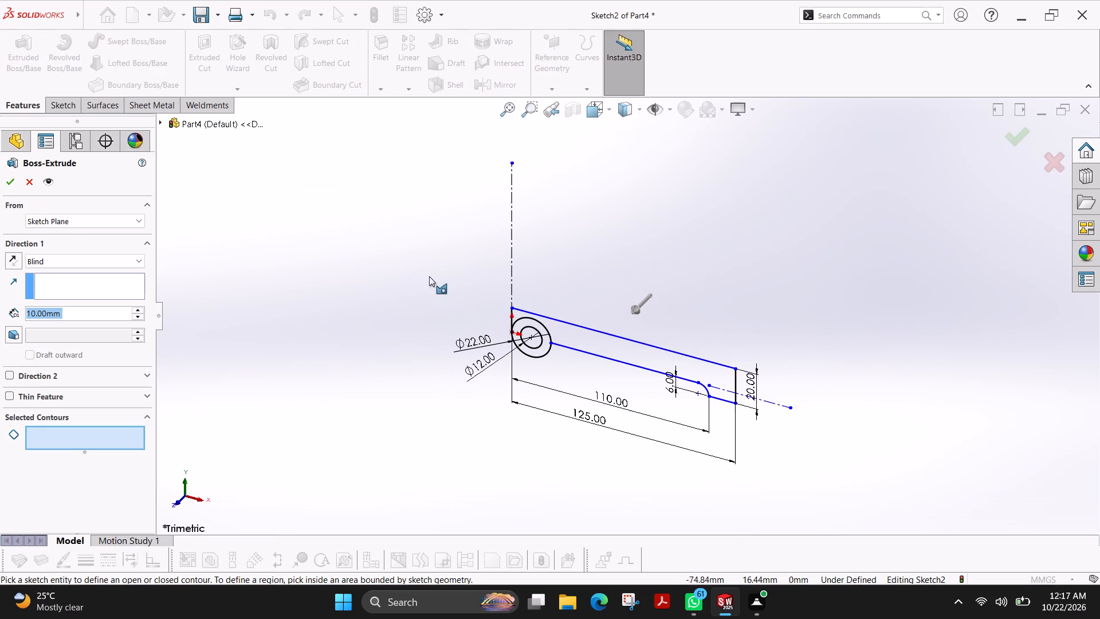
click(590, 340)
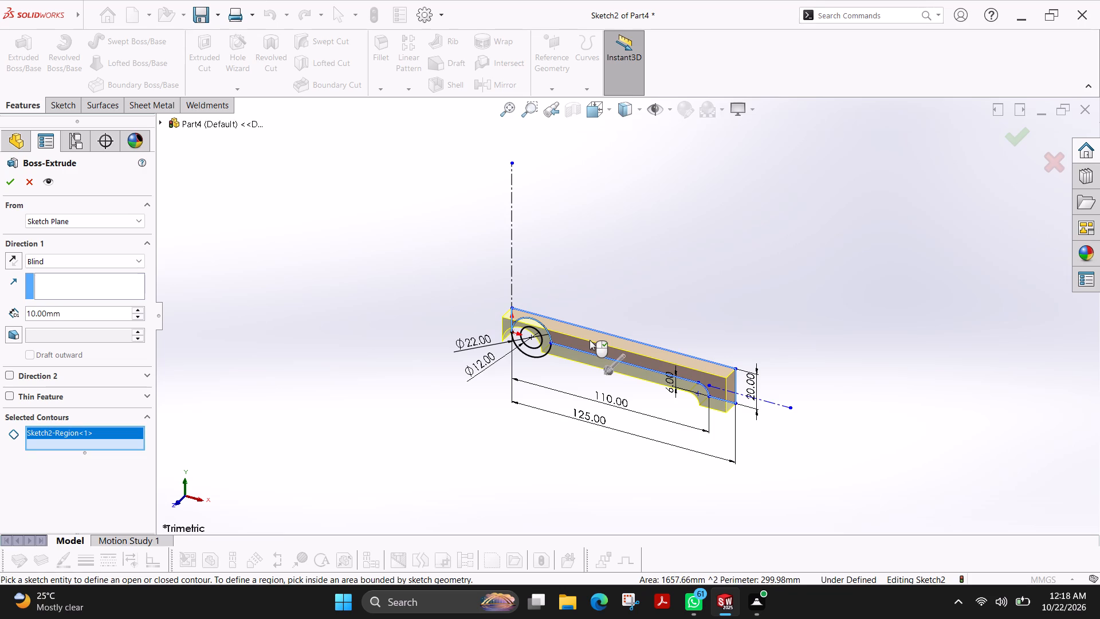
click(99, 262)
click(62, 321)
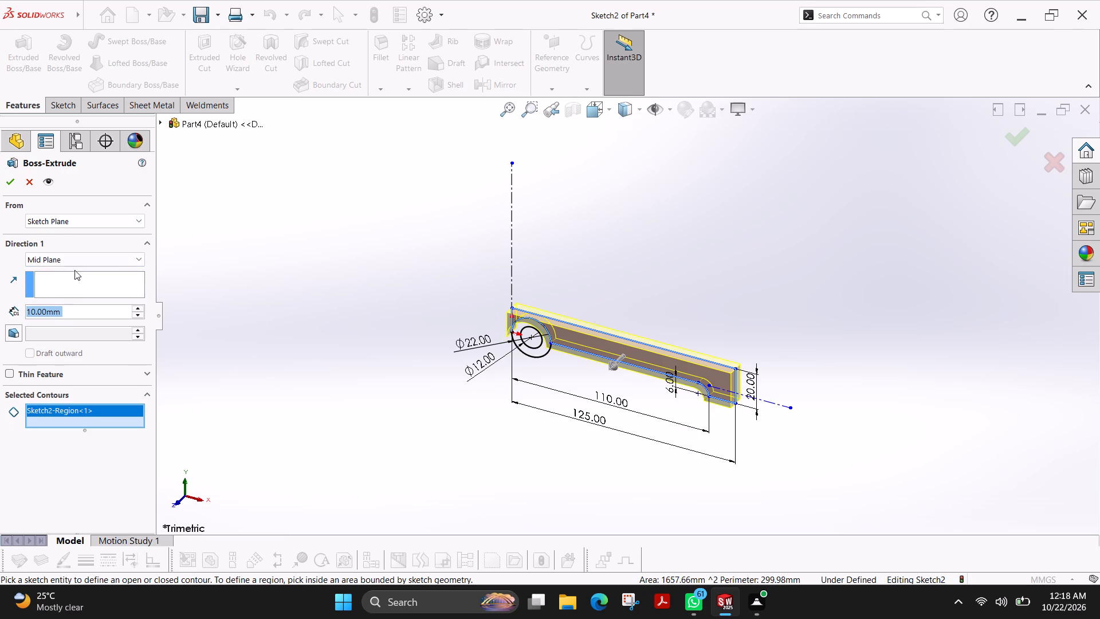
triple_click(137, 307)
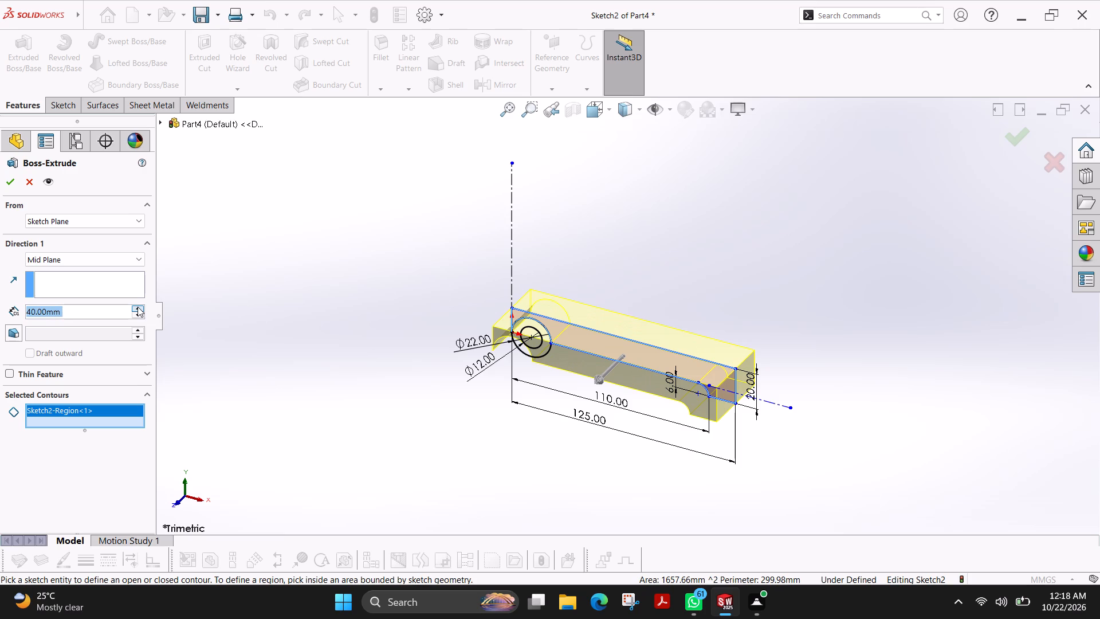
double_click(137, 307)
double_click(137, 307)
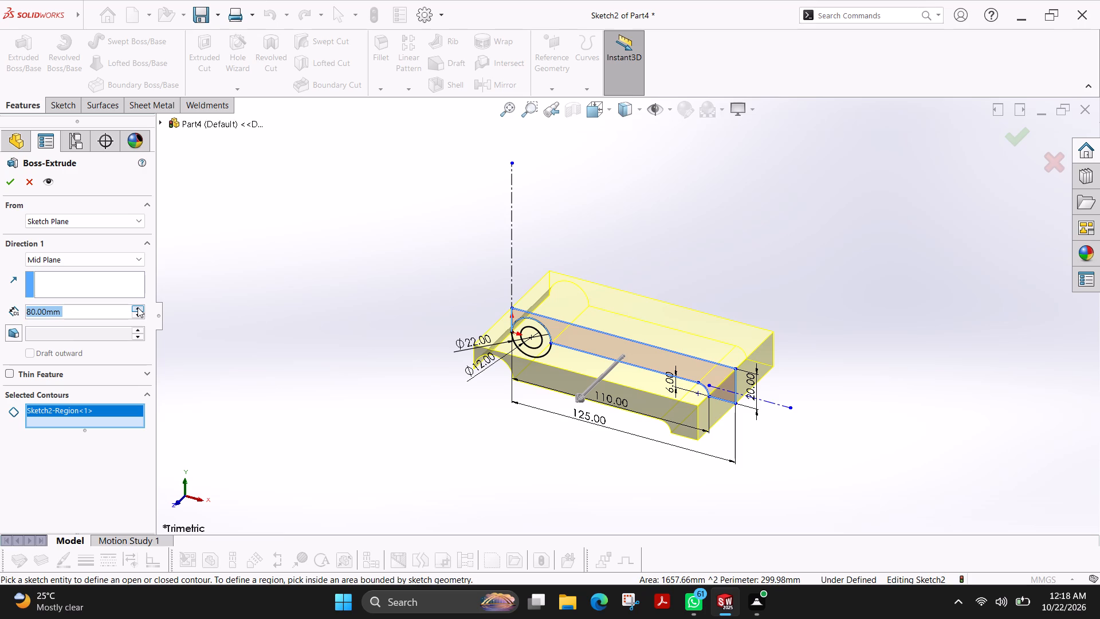
click(5, 189)
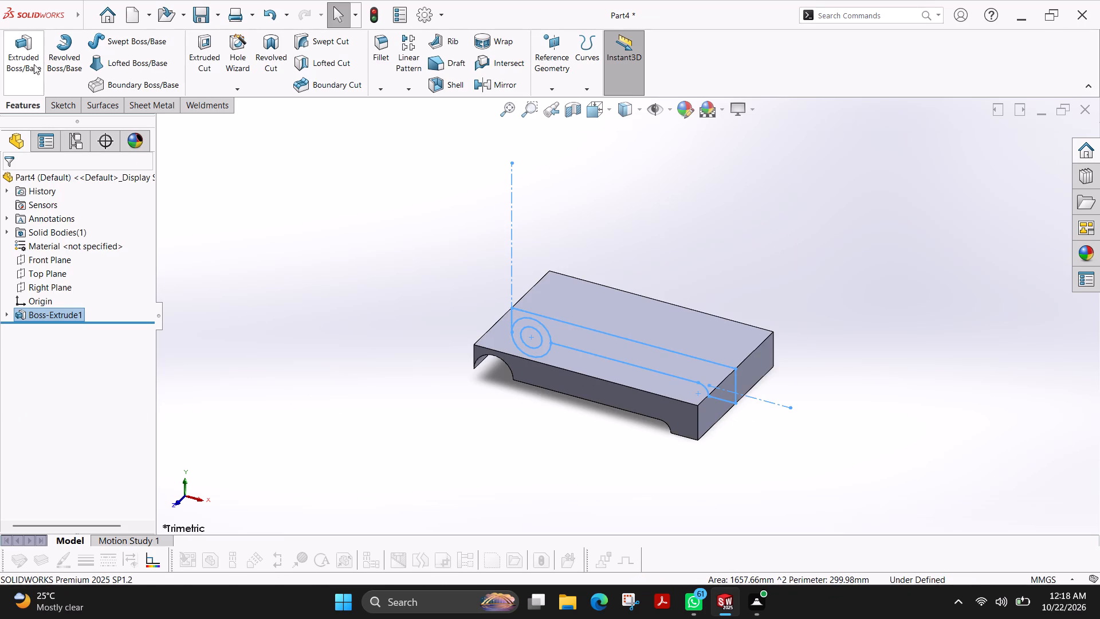
Reuse the profile sketch to extrude the ring between the 22 and 12 mm circles 100 mm Mid Plane, merged with the plate.
click(25, 65)
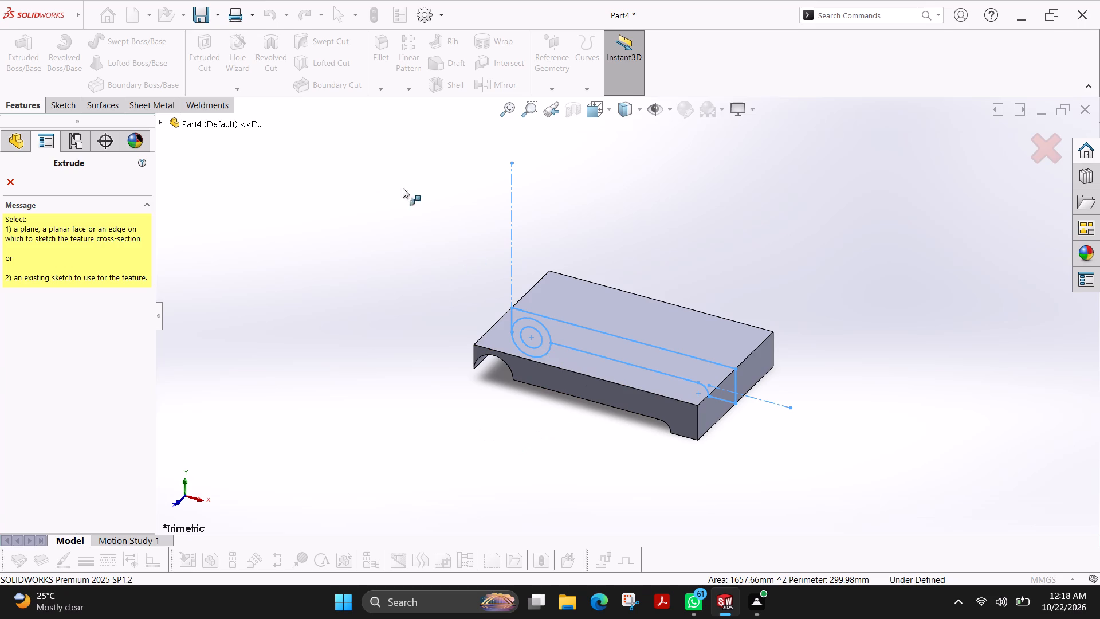
click(160, 123)
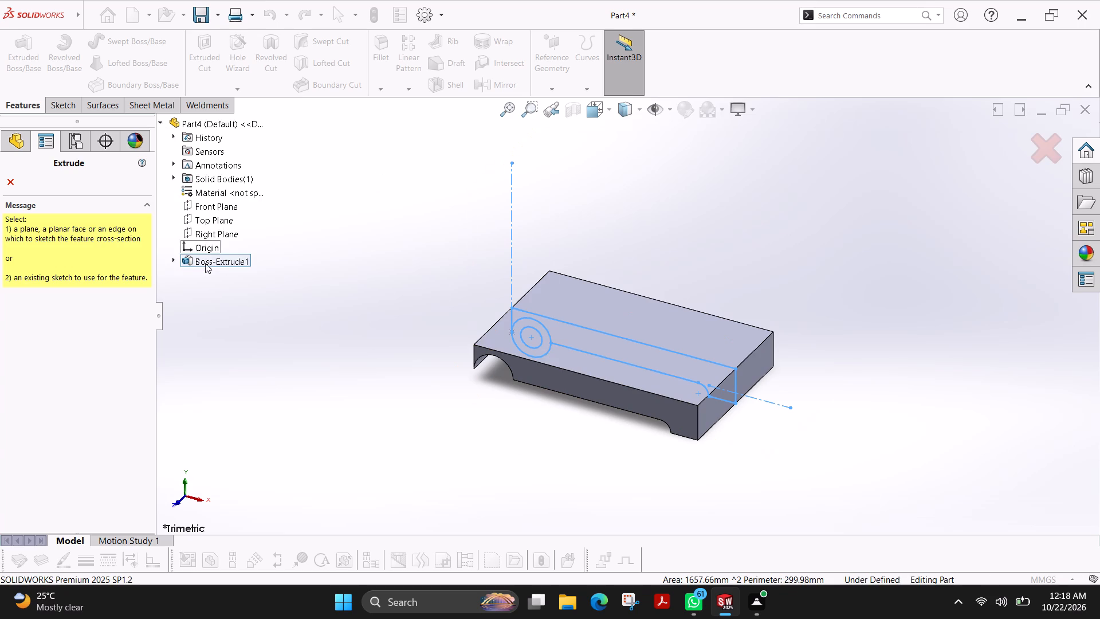
click(173, 261)
click(209, 276)
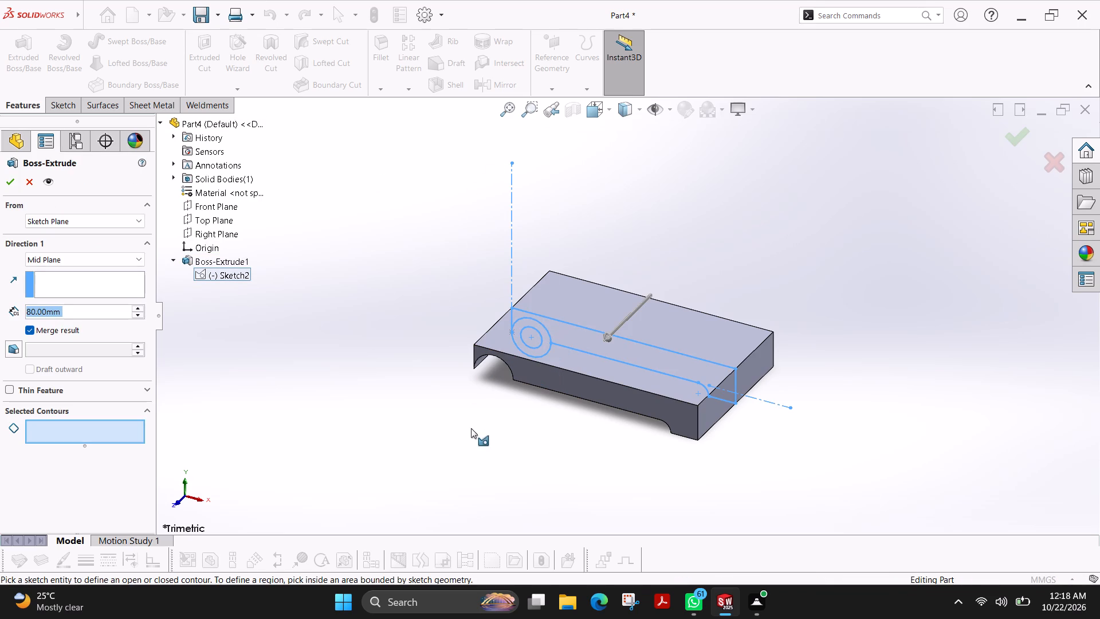
ctrl+shift+middle_drag(458, 391, 494, 291)
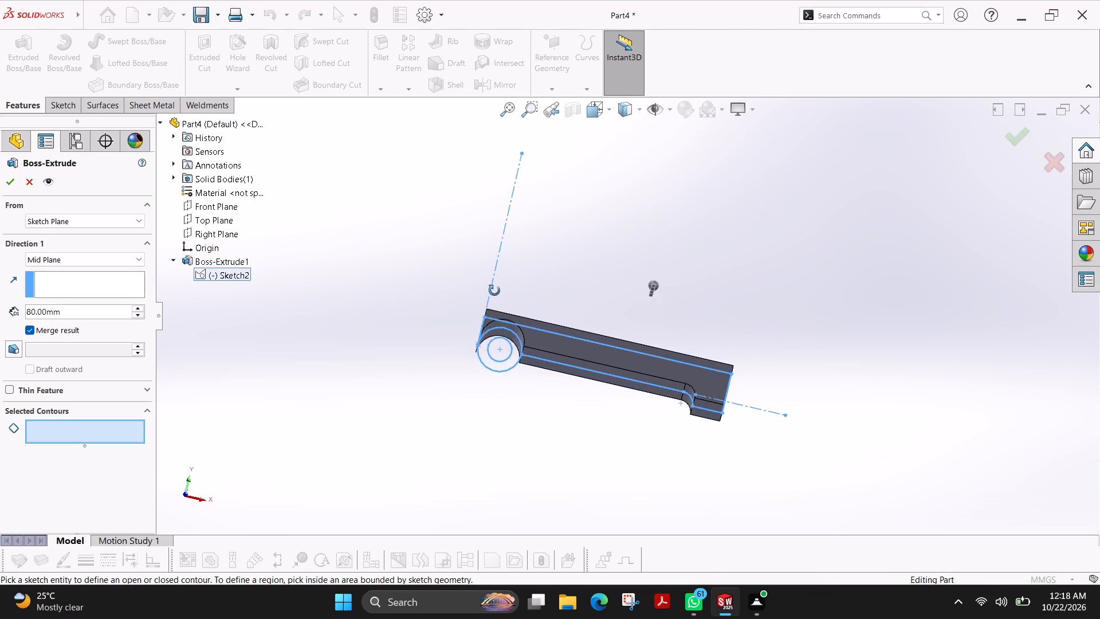
ctrl+shift+middle_drag(494, 291, 494, 284)
click(514, 359)
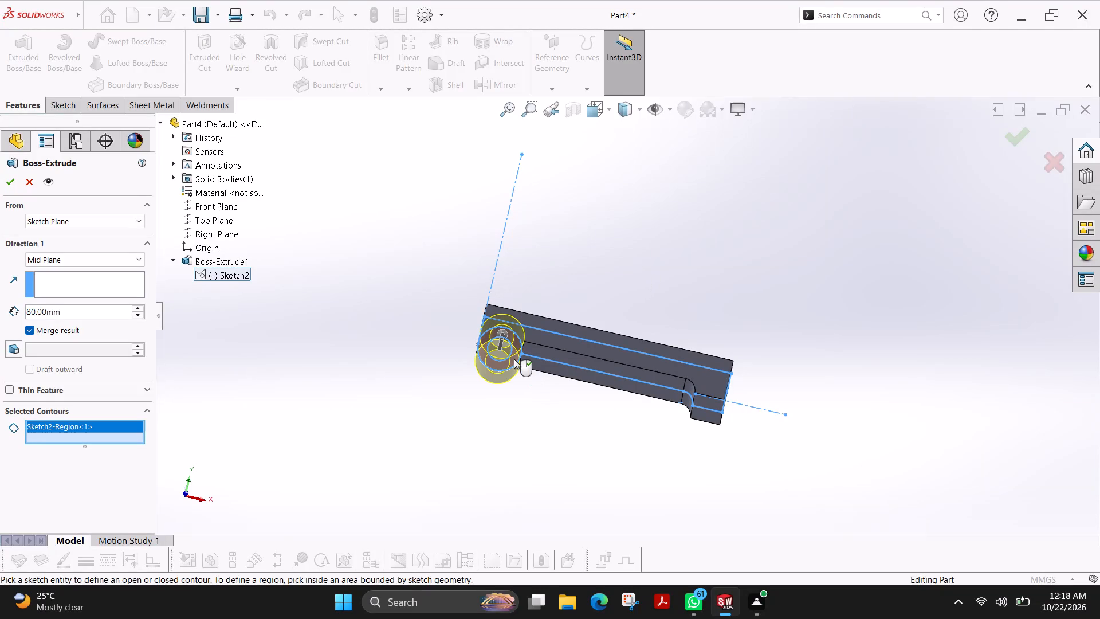
click(139, 308)
click(139, 307)
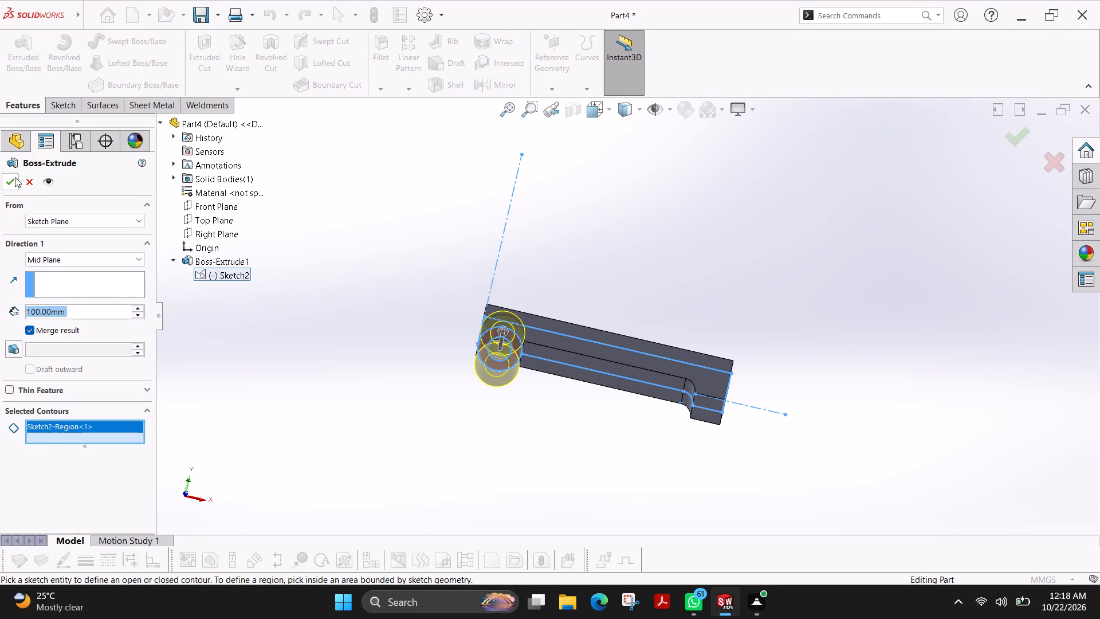
click(14, 178)
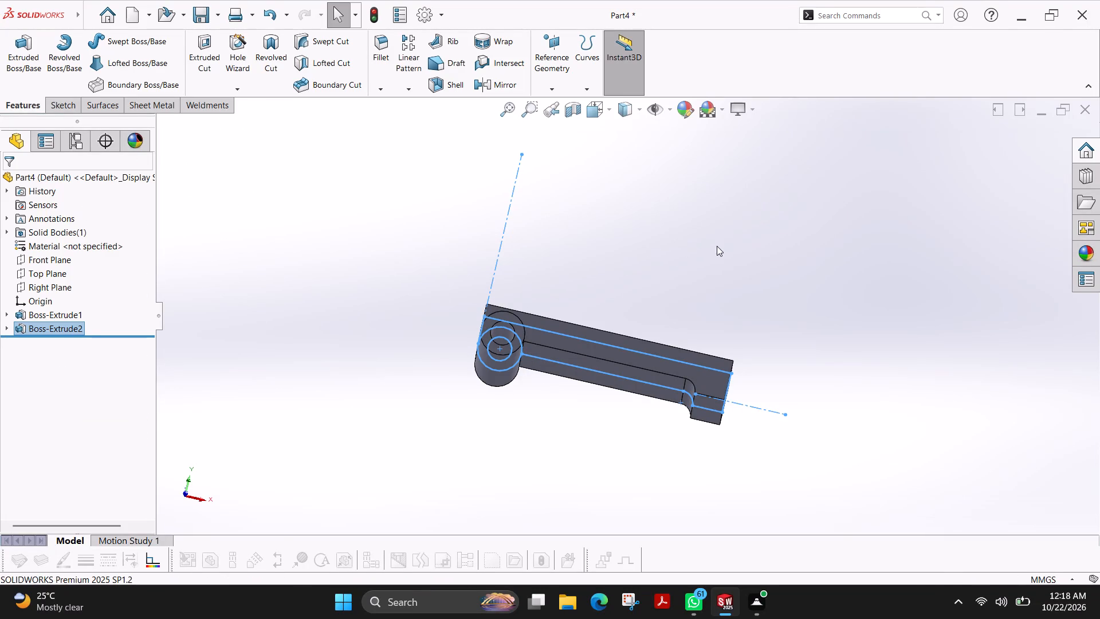
ctrl+shift+middle_drag(717, 246, 684, 350)
key(Escape)
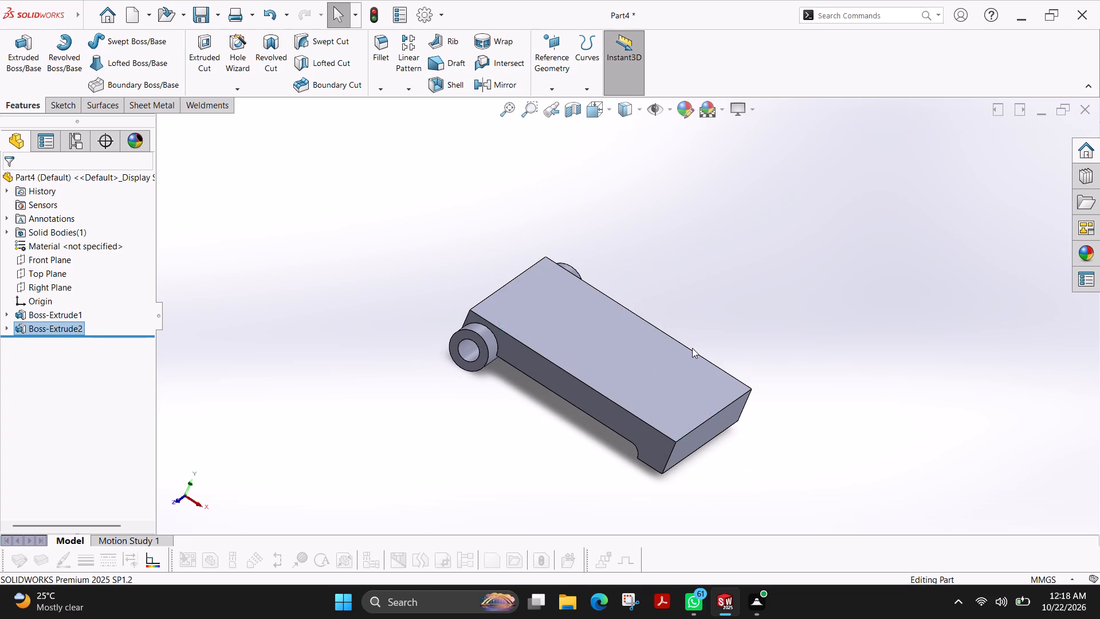
Fillet the curved edge where the front end of the cylindrical boss meets the plate's side face with a 2 mm radius.
scroll(494, 367, up, 2)
scroll(509, 366, down, 4)
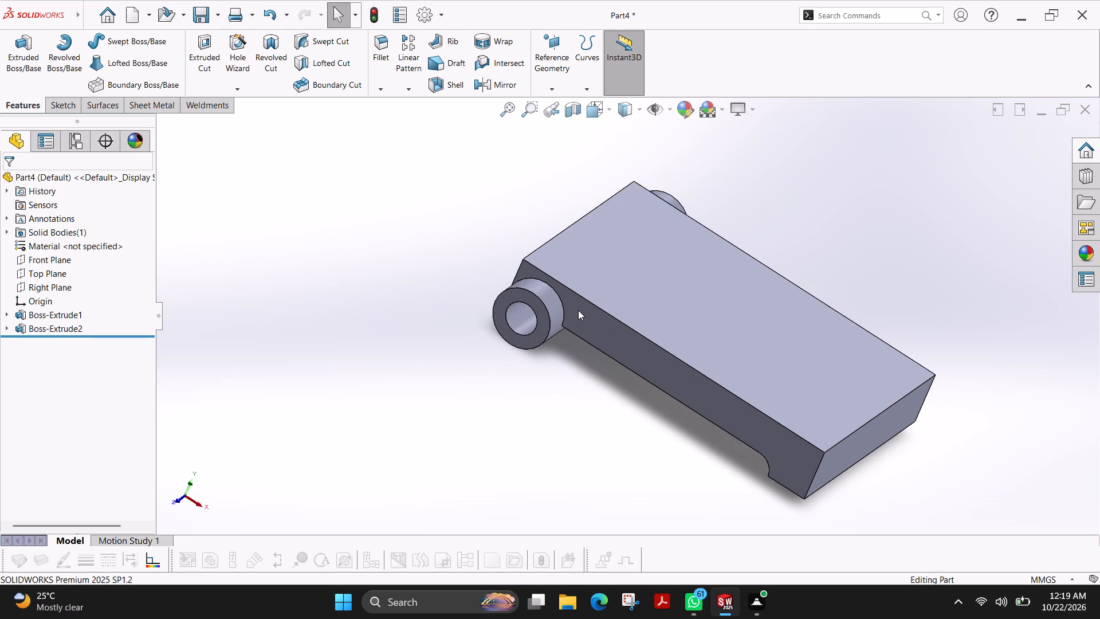
scroll(578, 310, down, 1)
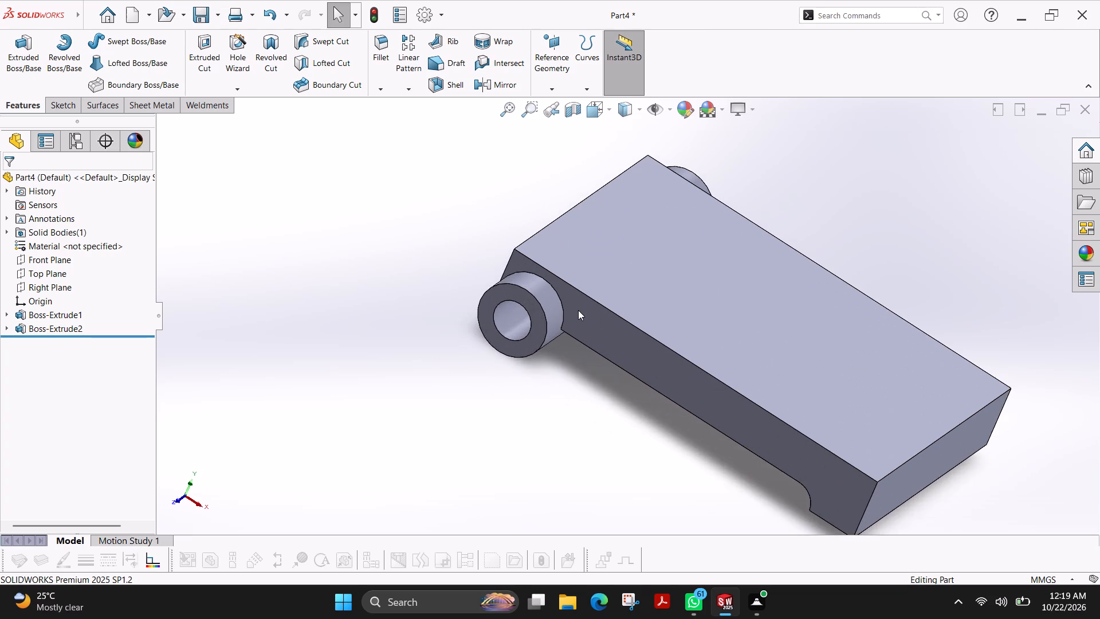
scroll(578, 310, down, 2)
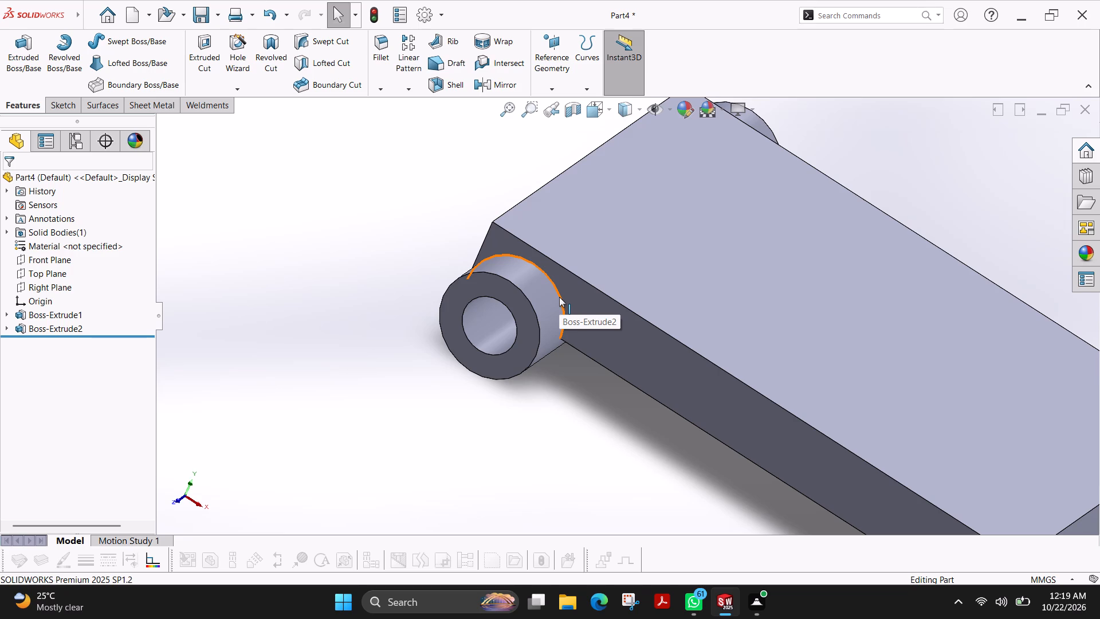
scroll(826, 426, up, 3)
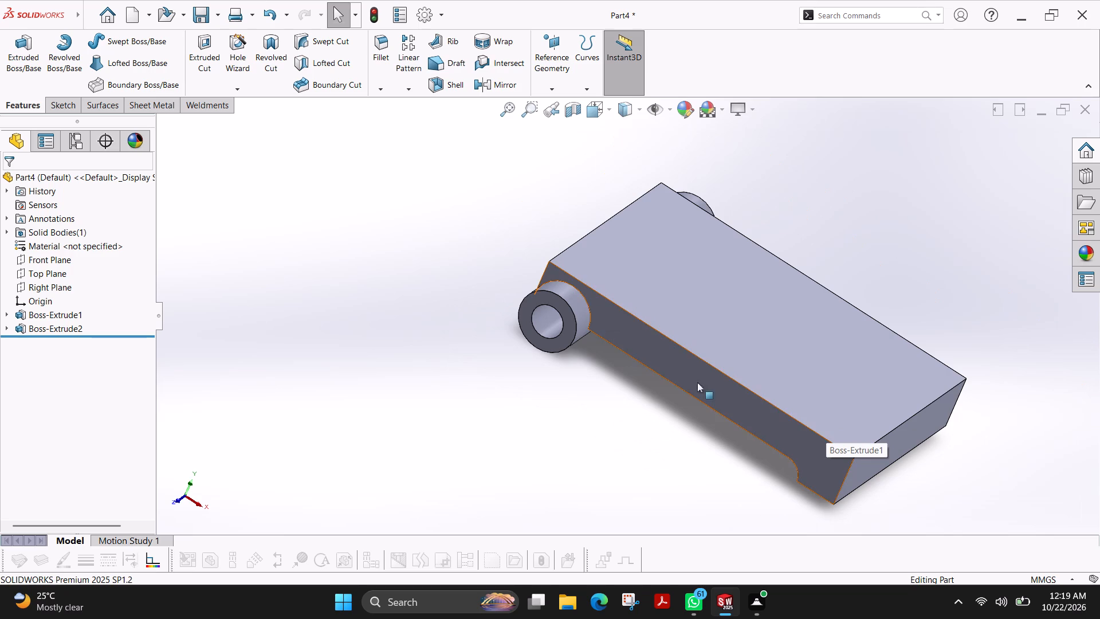
scroll(650, 338, down, 4)
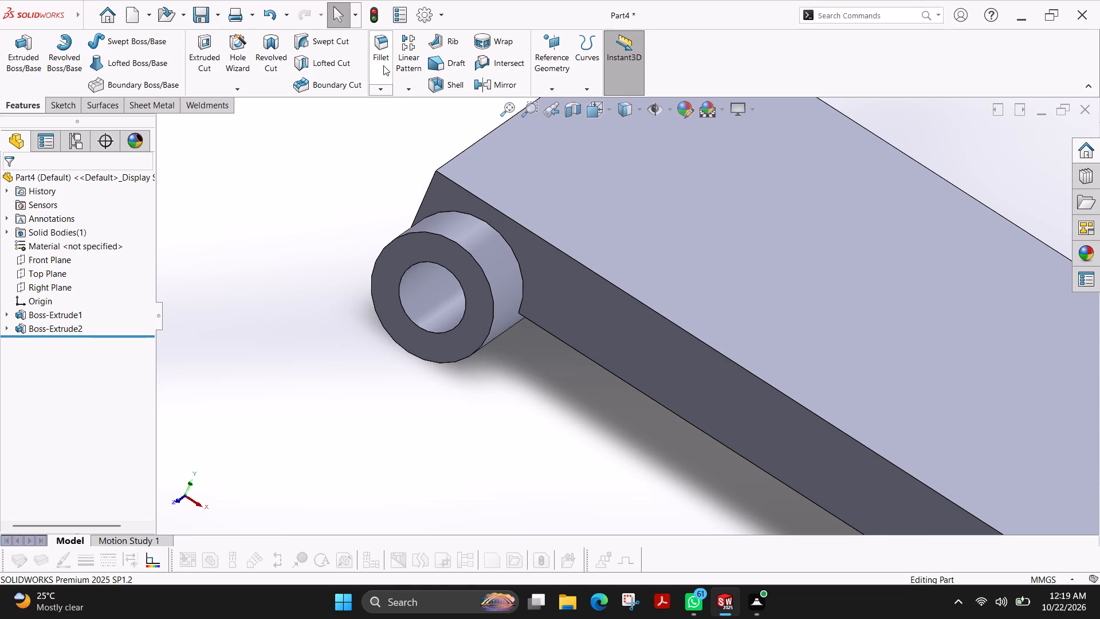
click(383, 65)
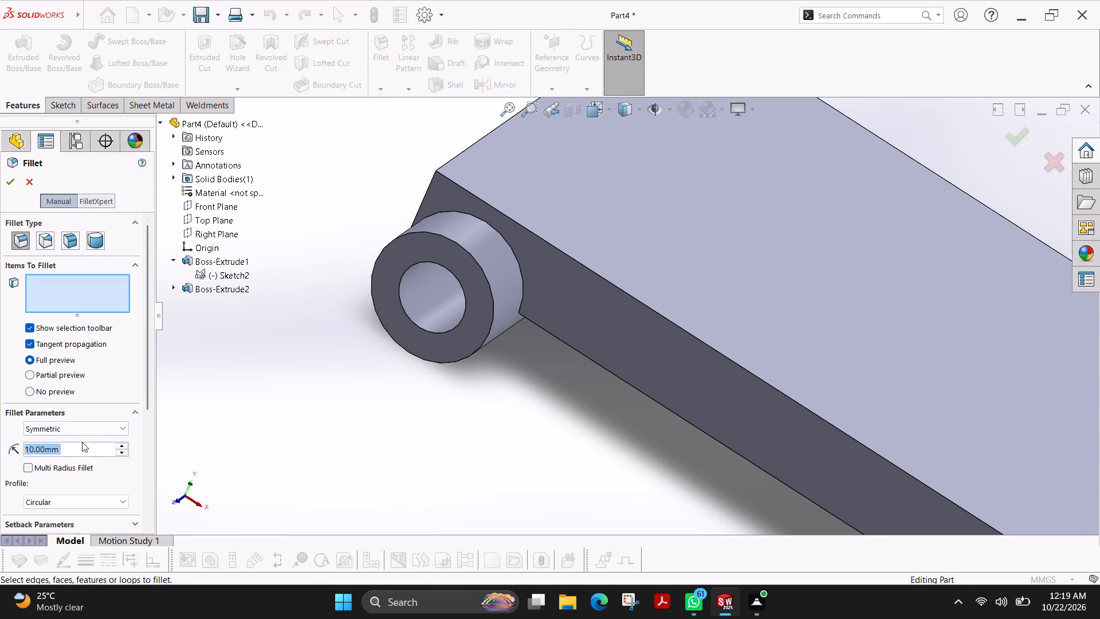
key(6)
key(Return)
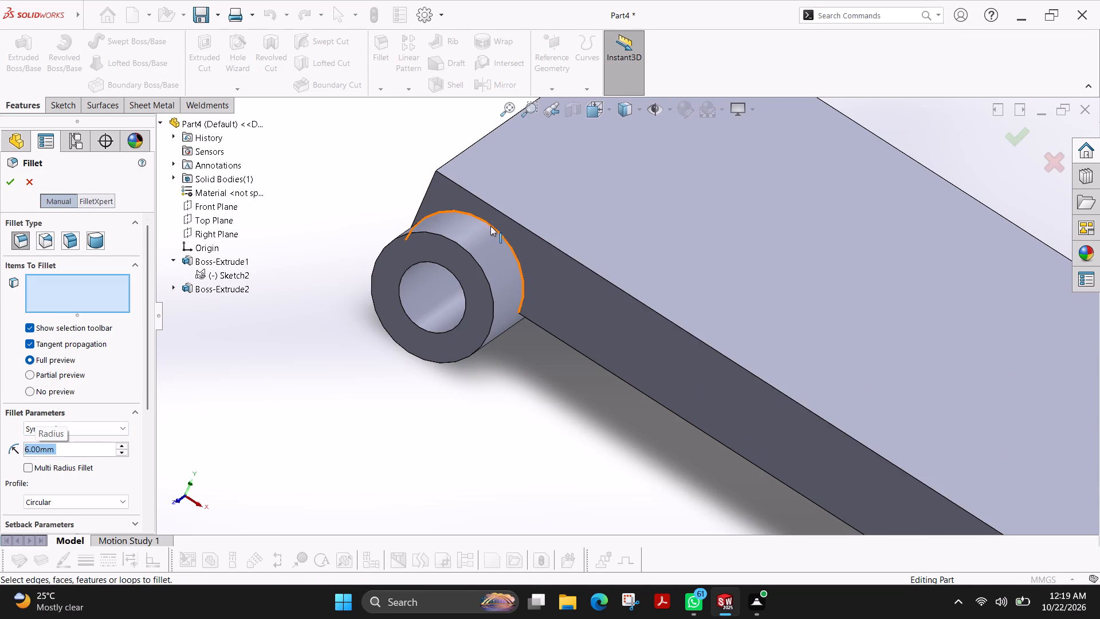
click(494, 229)
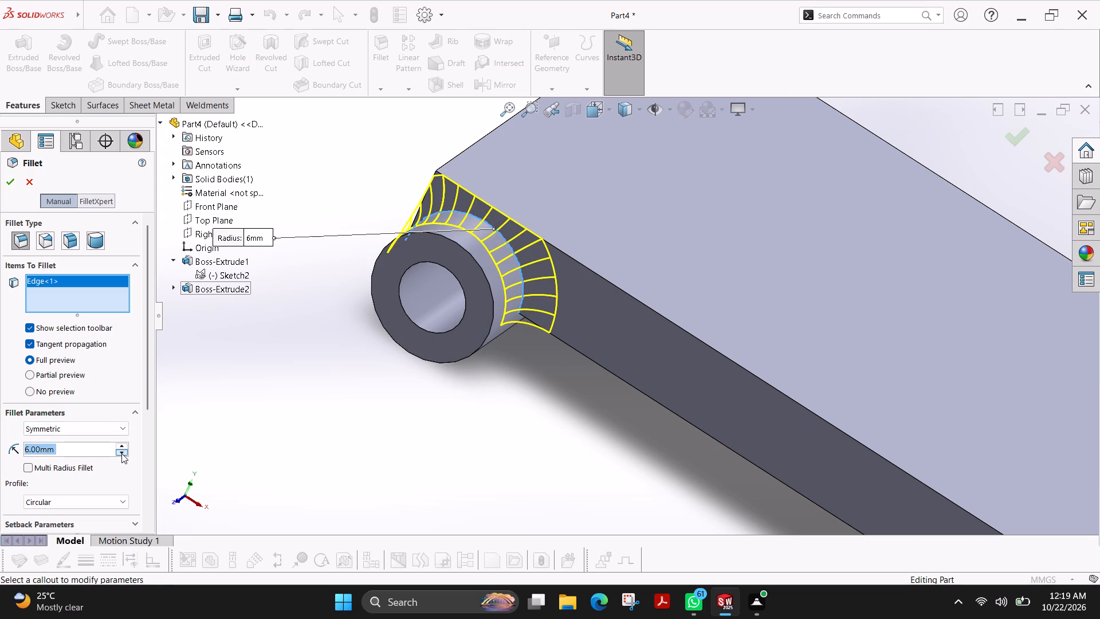
key(4)
key(Return)
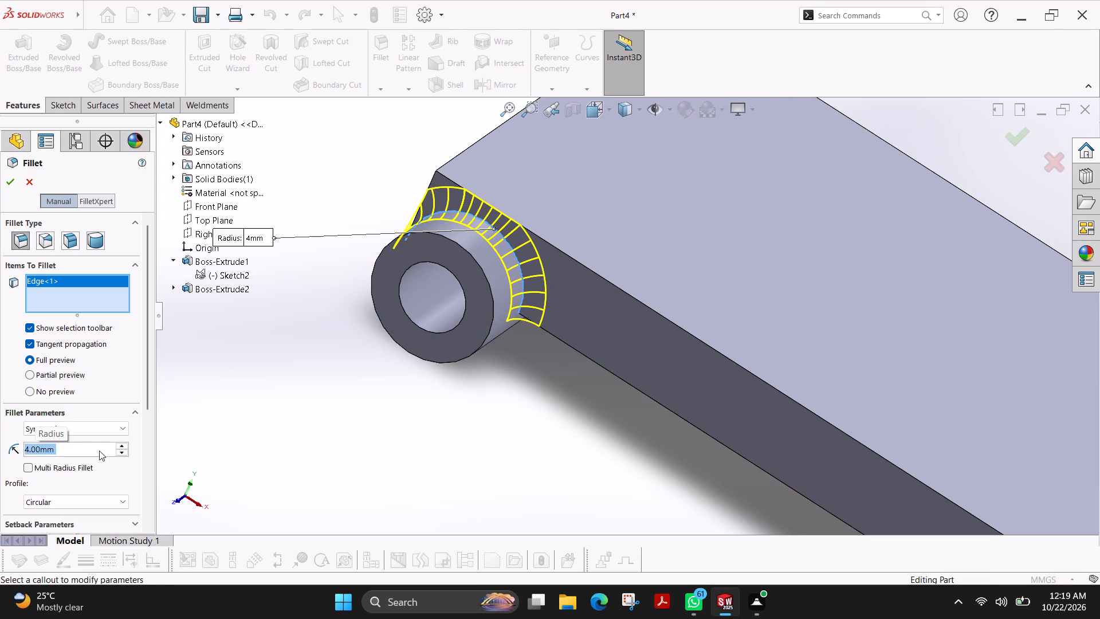
double_click(97, 450)
key(2)
key(Return)
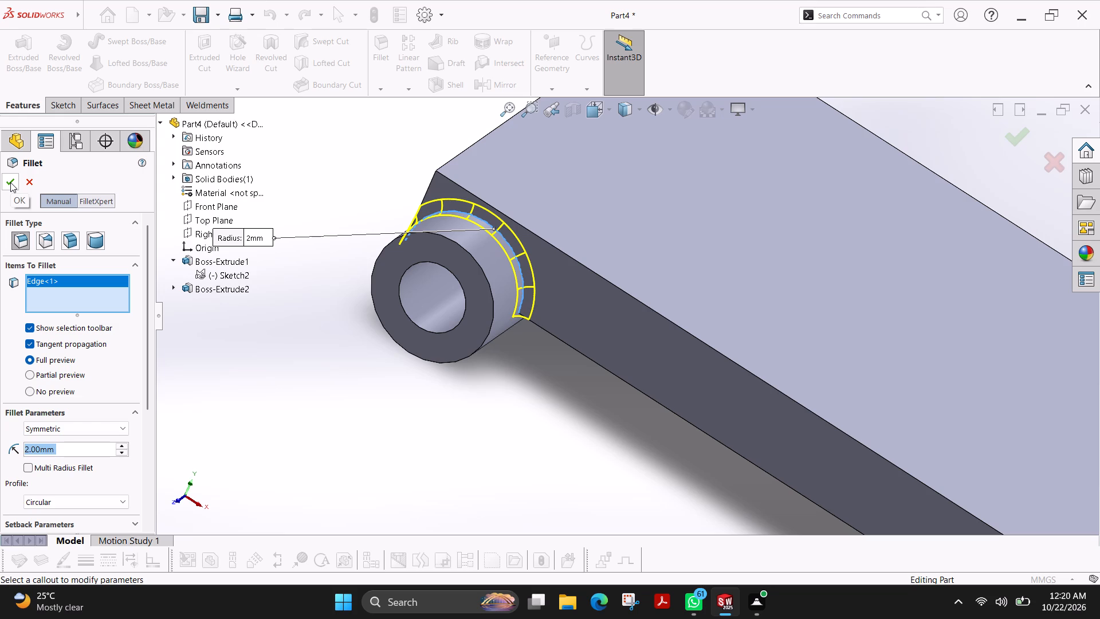
click(10, 182)
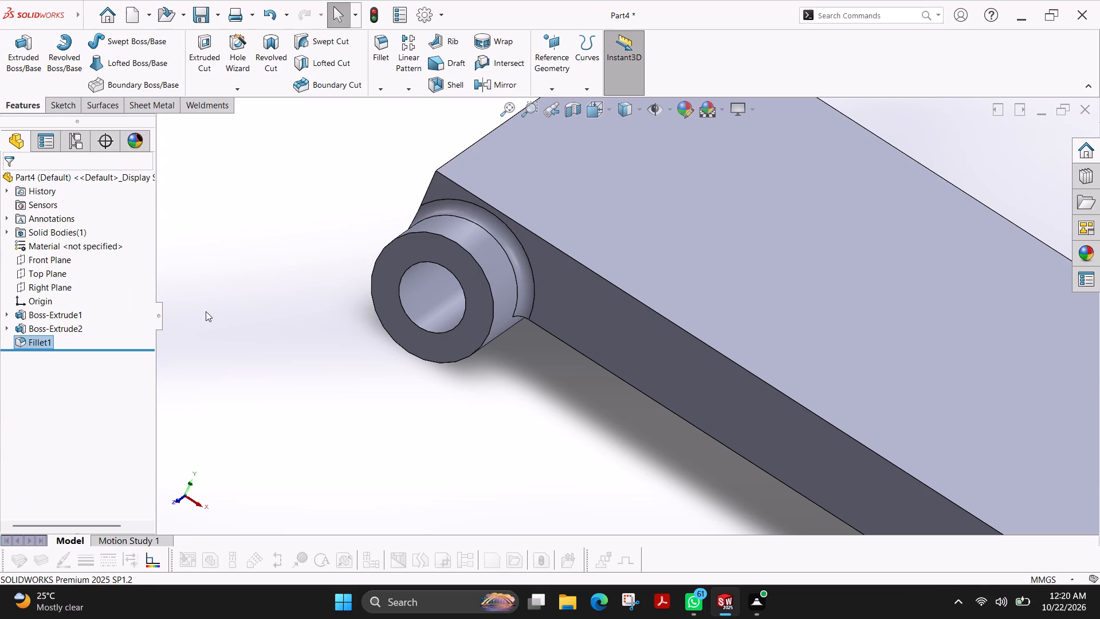
ctrl+shift+middle_drag(222, 297, 271, 318)
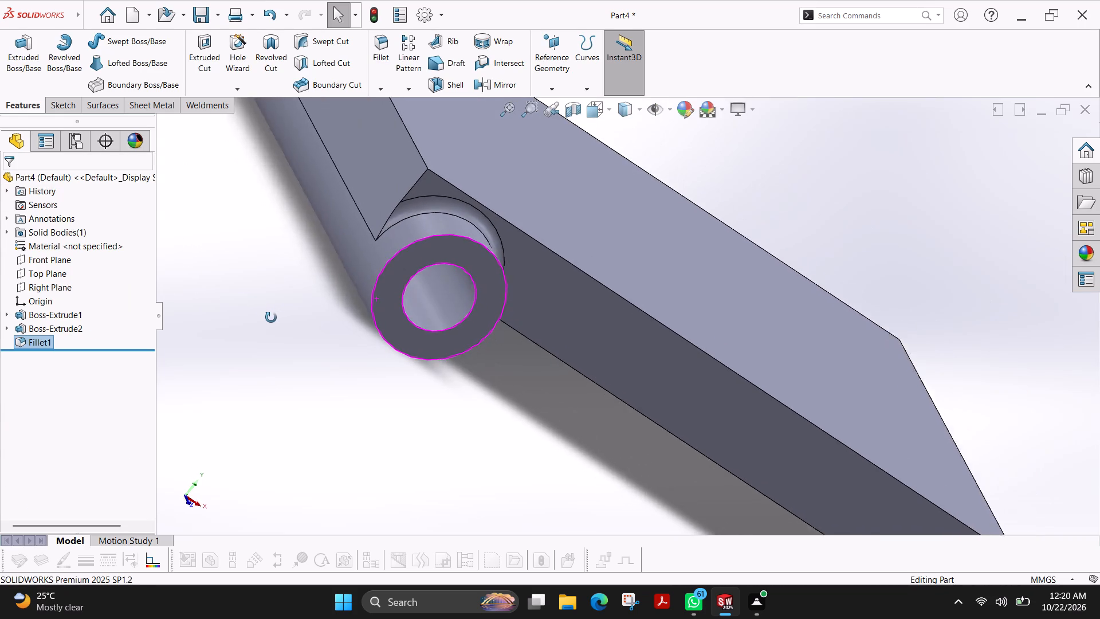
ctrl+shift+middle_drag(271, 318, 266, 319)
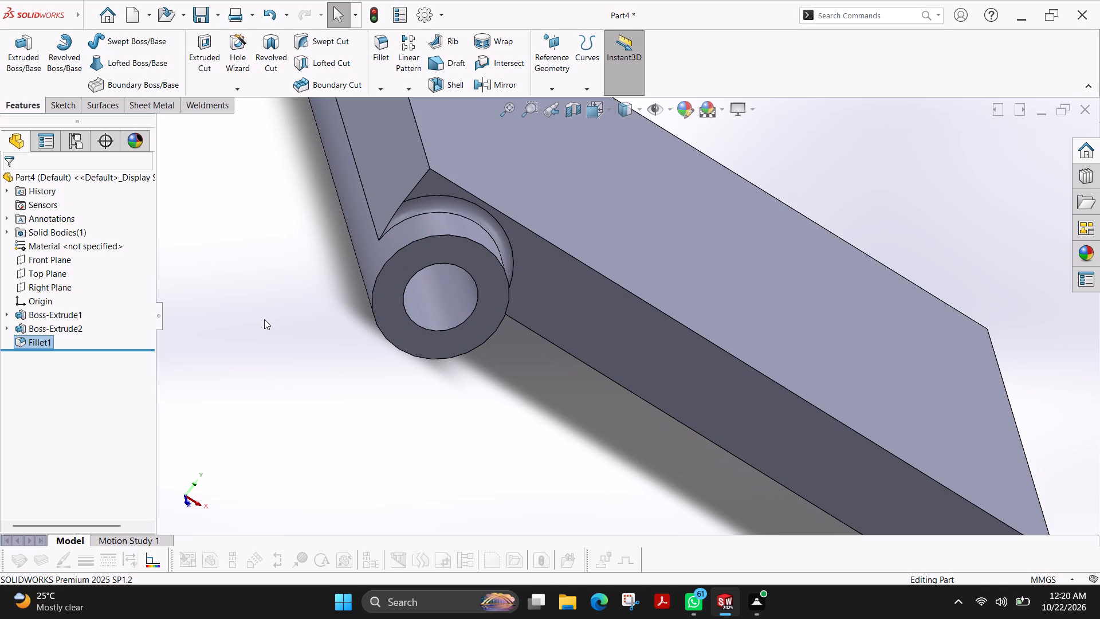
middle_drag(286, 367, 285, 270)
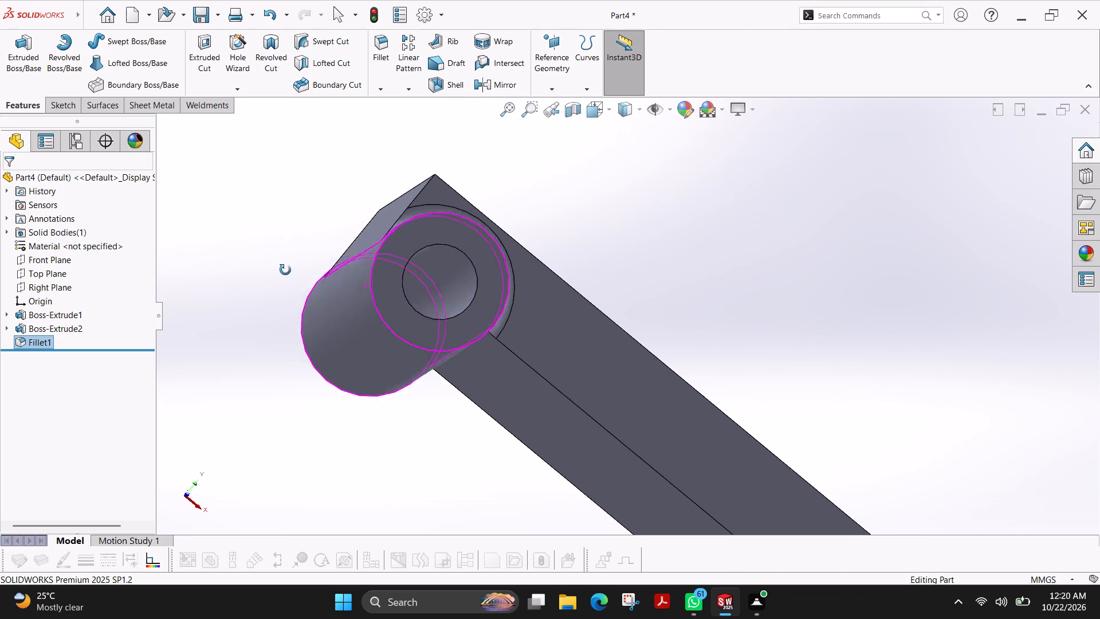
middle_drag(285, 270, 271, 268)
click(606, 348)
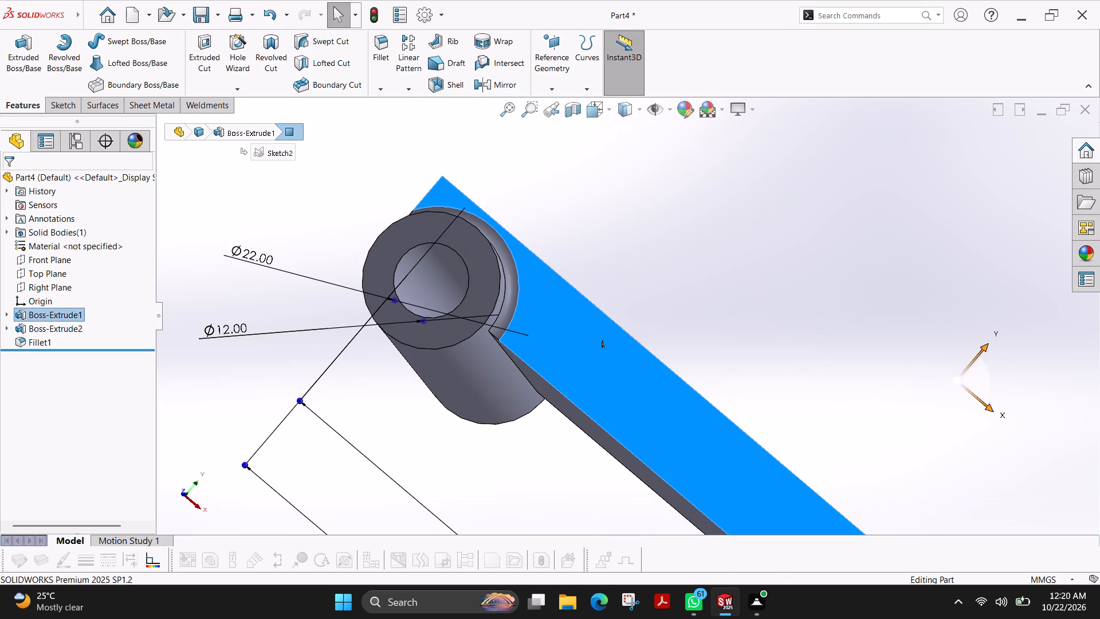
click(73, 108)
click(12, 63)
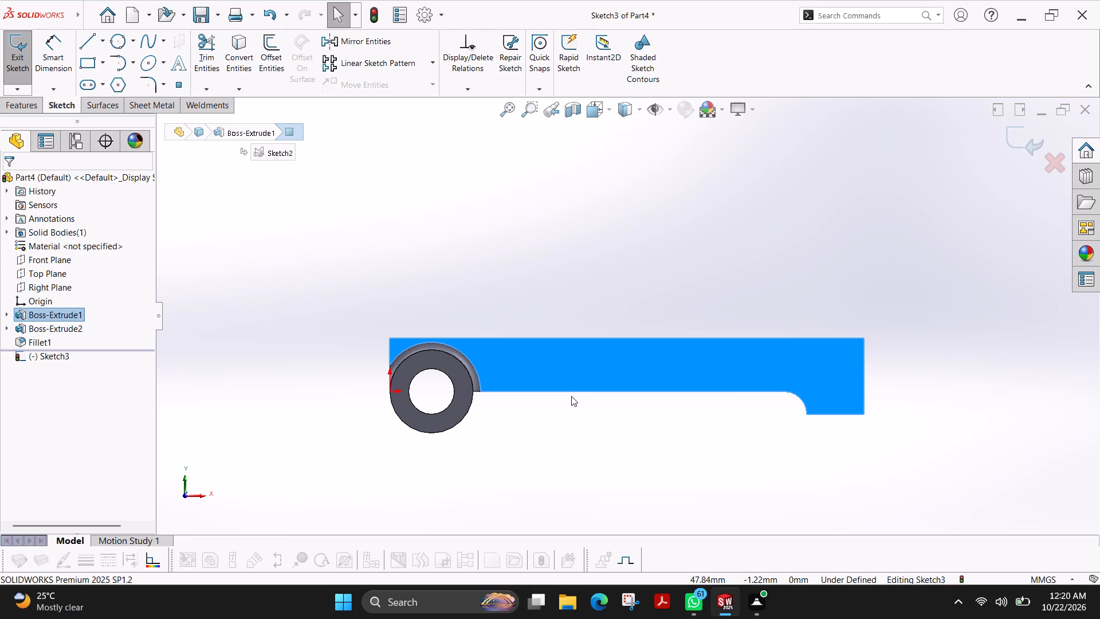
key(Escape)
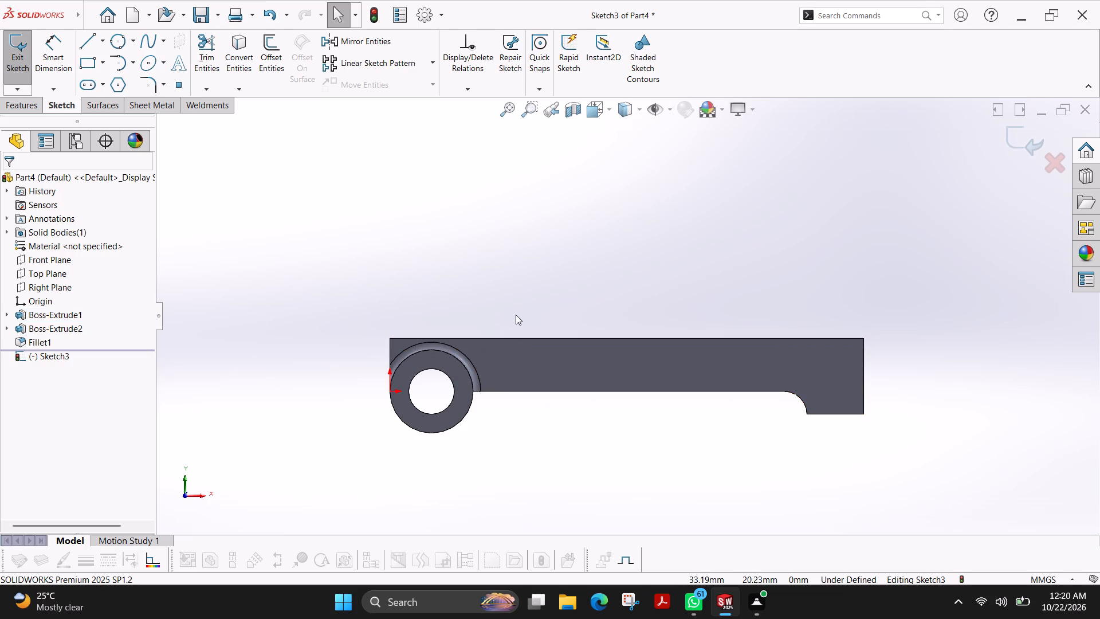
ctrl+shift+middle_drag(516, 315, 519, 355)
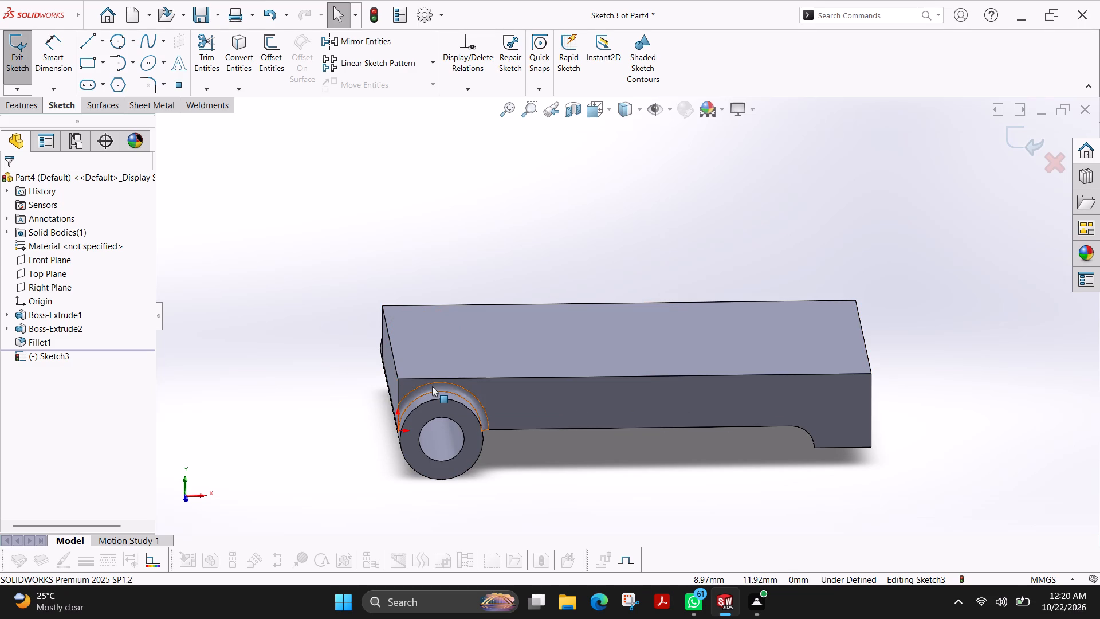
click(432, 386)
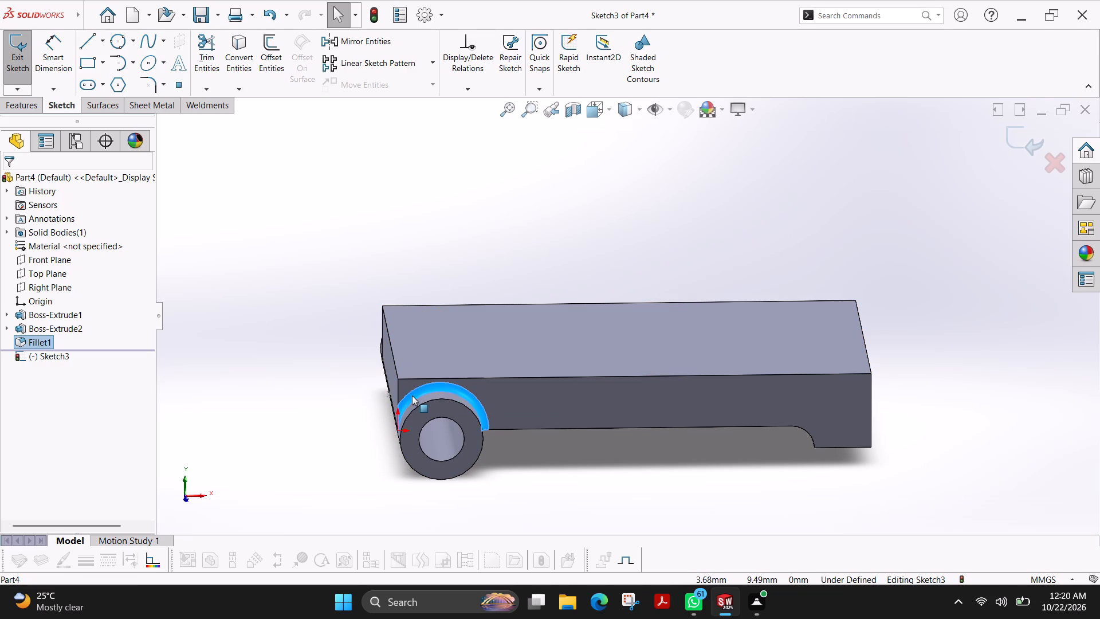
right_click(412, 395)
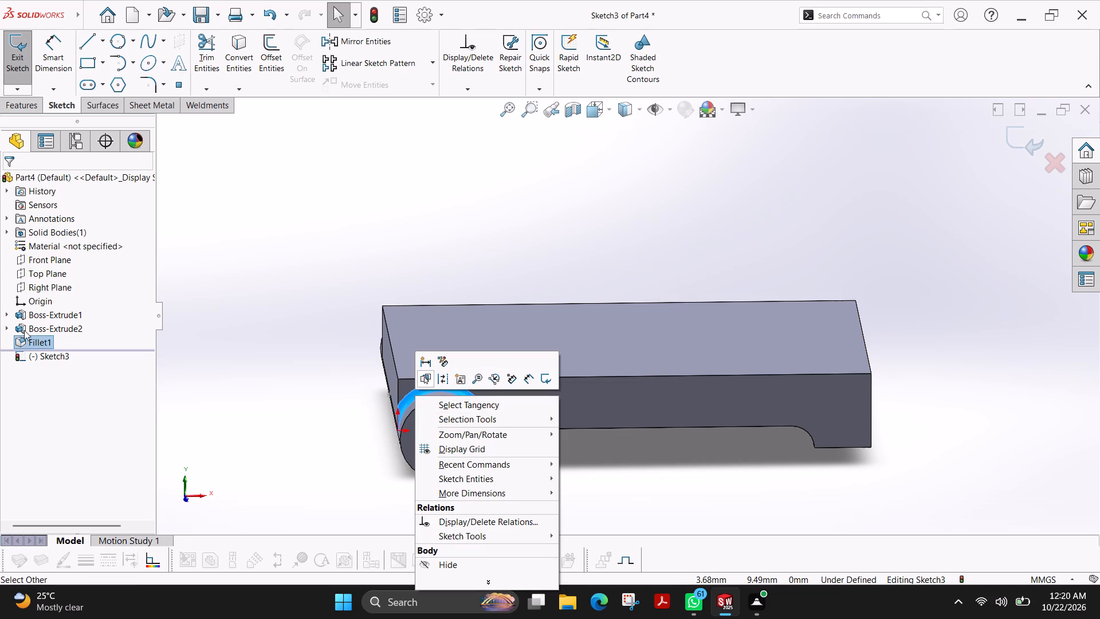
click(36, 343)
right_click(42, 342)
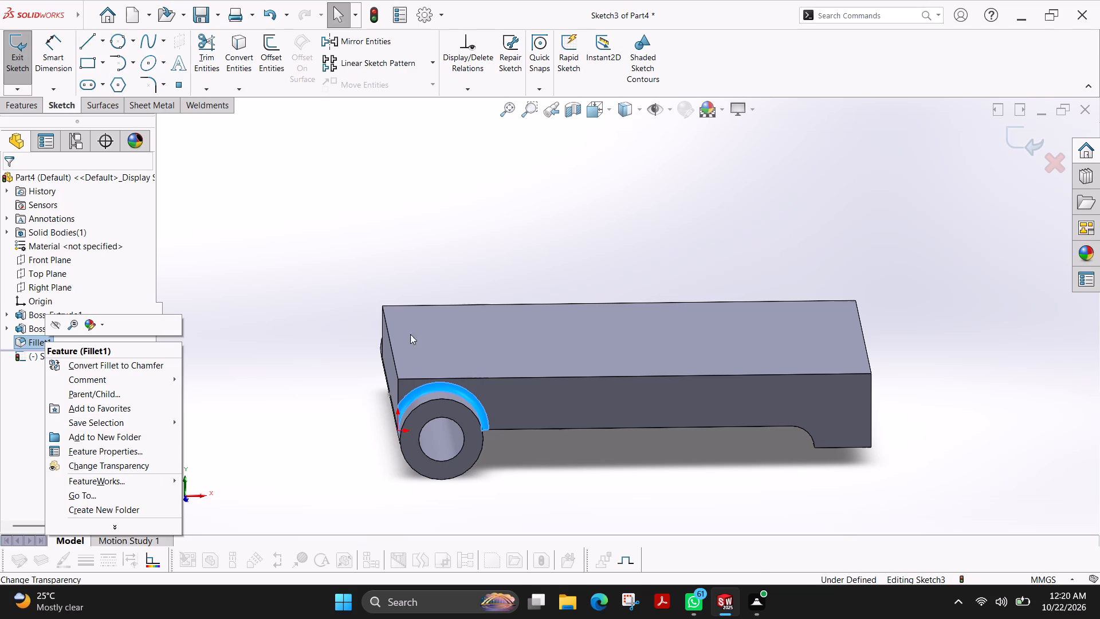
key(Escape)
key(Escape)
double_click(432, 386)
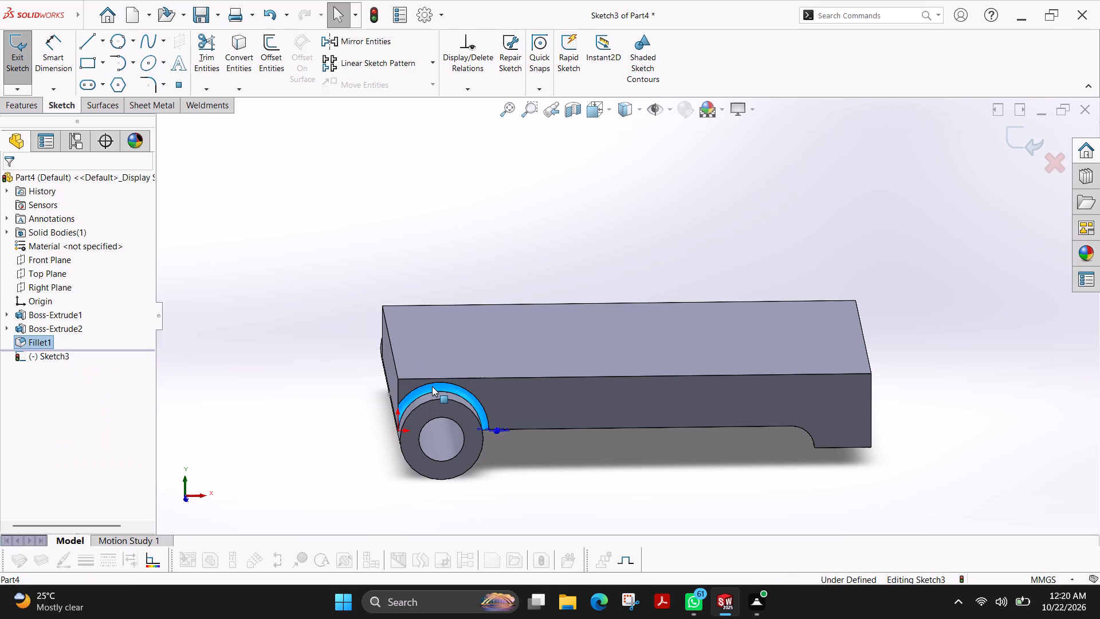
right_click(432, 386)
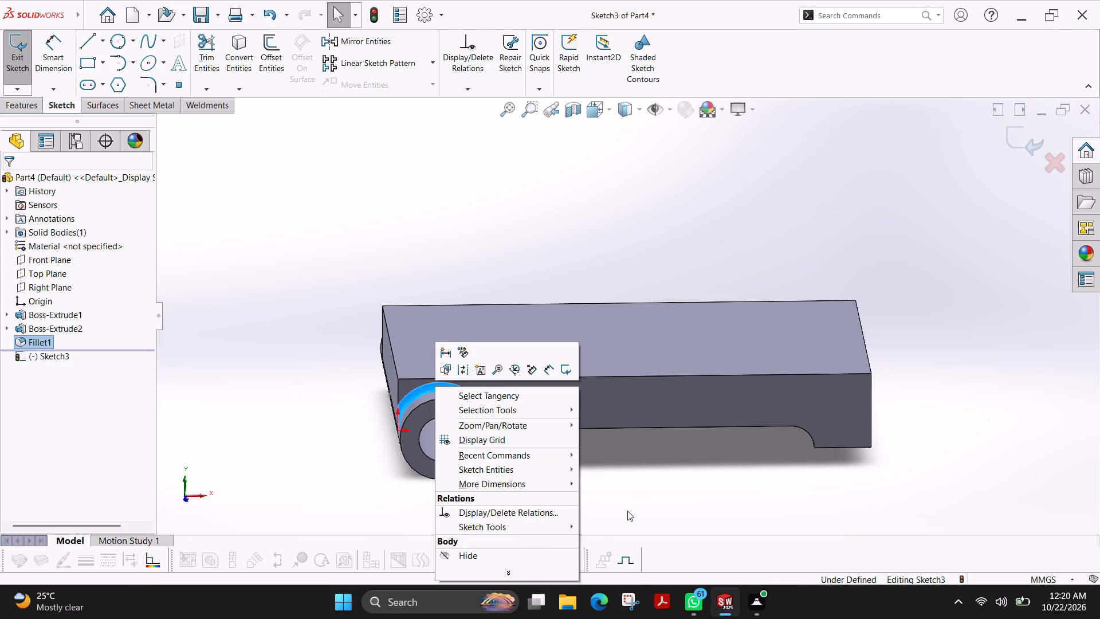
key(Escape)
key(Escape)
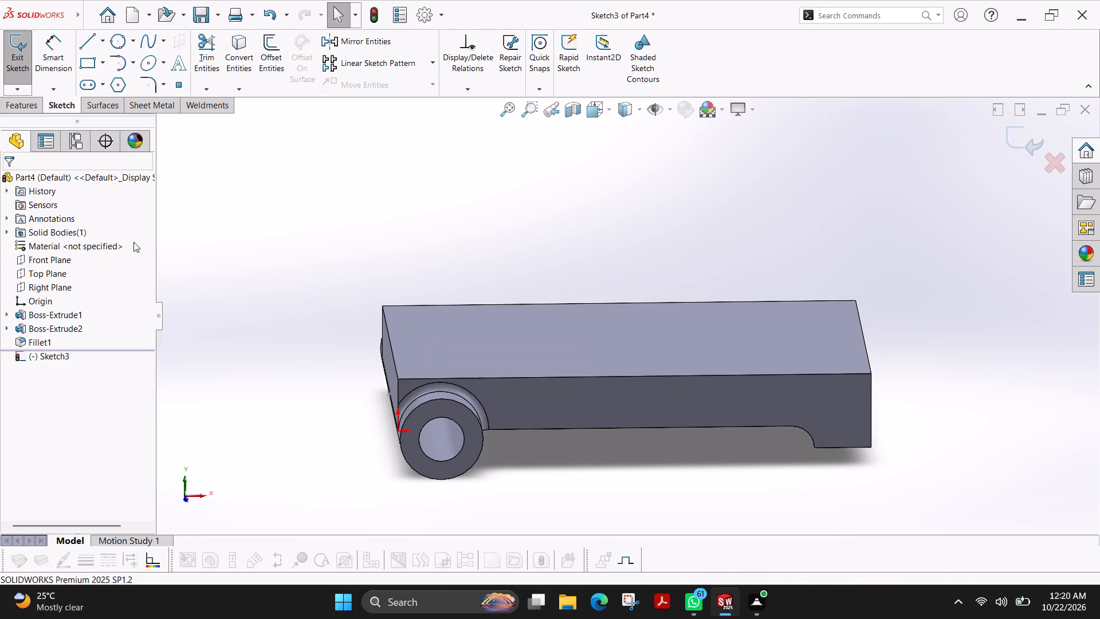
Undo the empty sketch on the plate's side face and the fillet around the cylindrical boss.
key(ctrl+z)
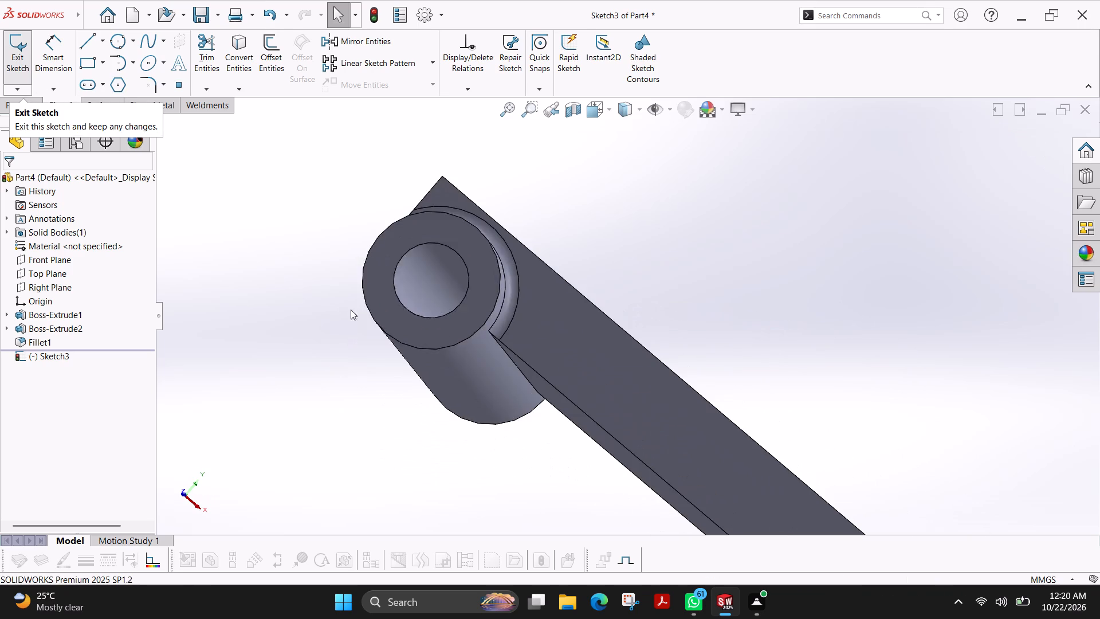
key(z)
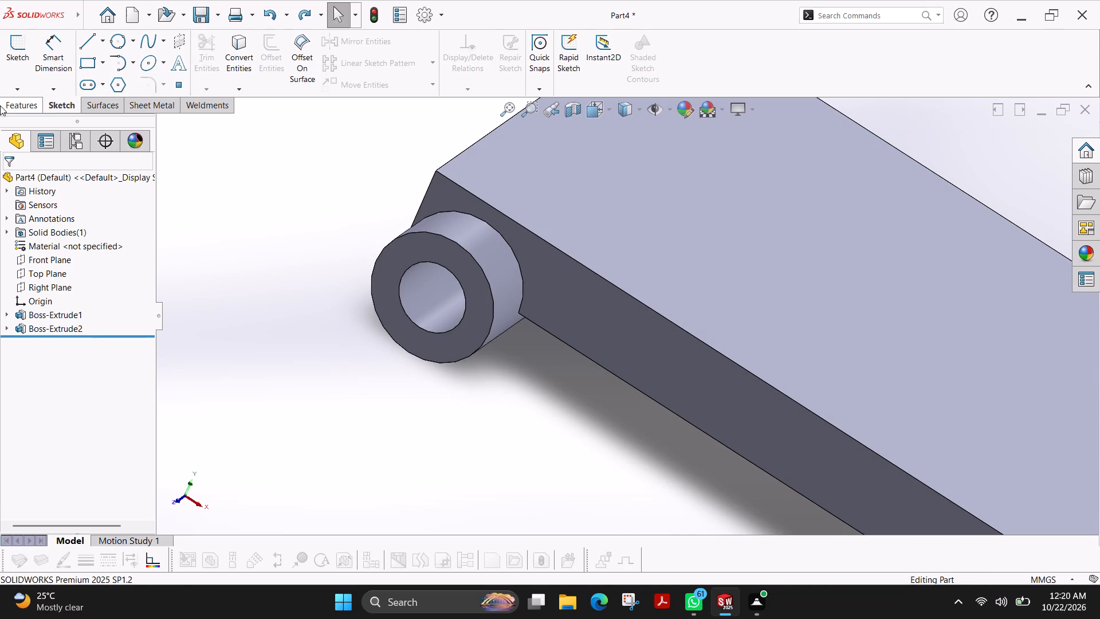
Fillet the curved edge where the front end of the cylindrical boss meets the plate's side face with a 2 mm radius.
click(19, 98)
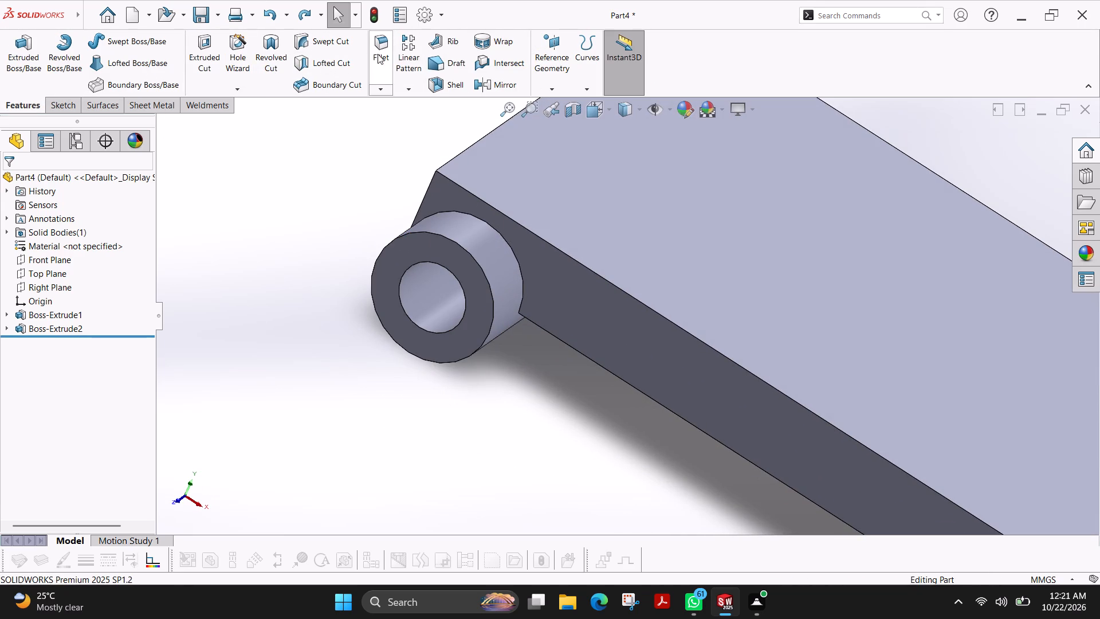
click(378, 54)
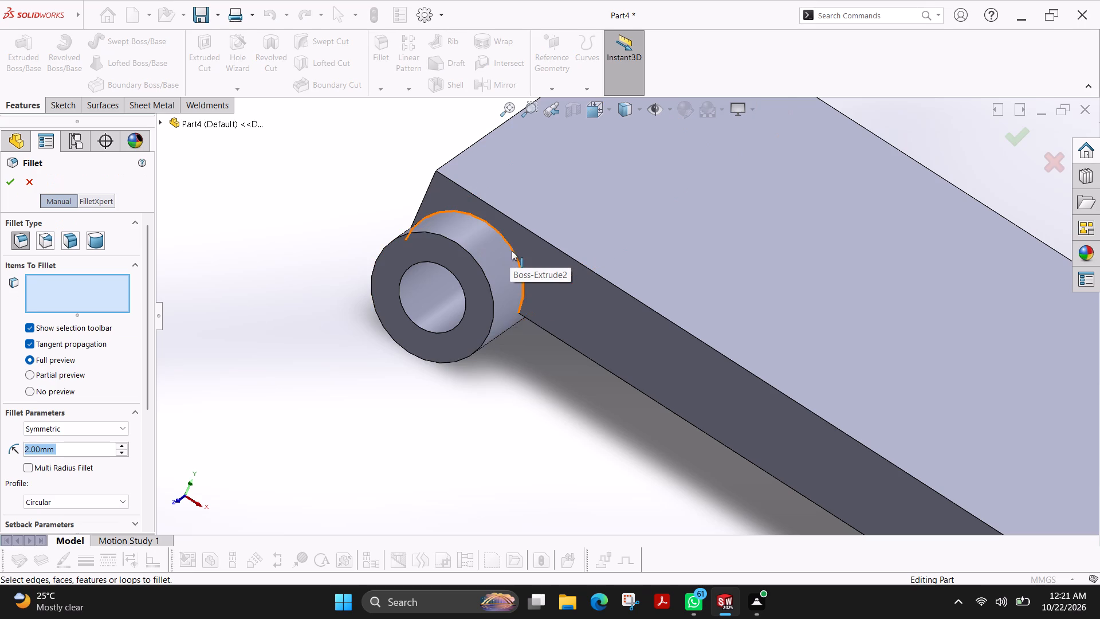
click(512, 250)
double_click(88, 447)
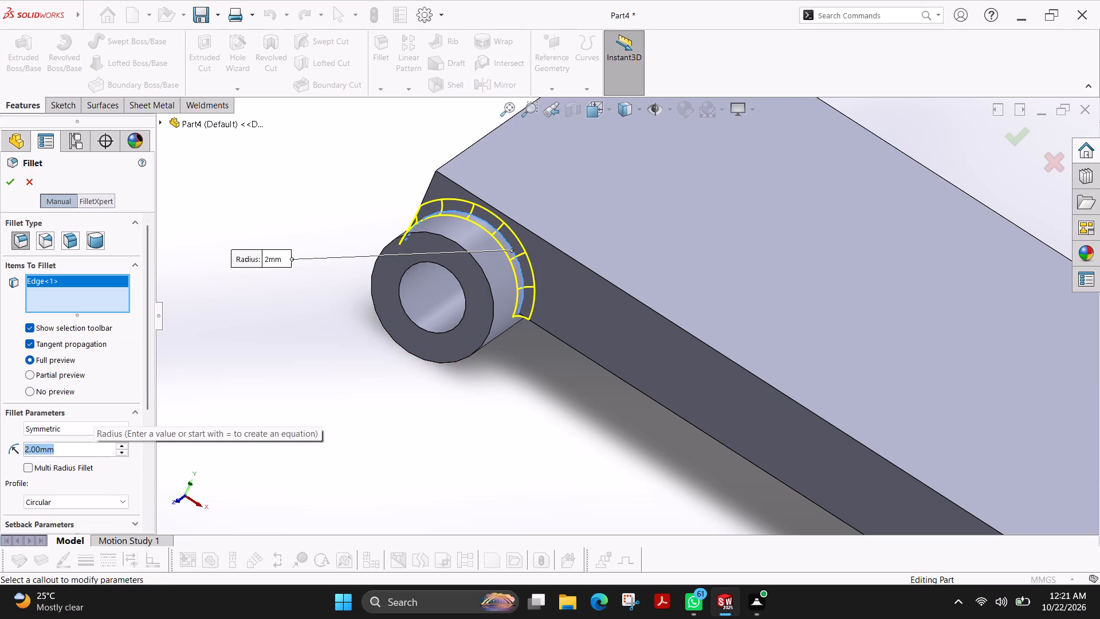
key(1)
key(Return)
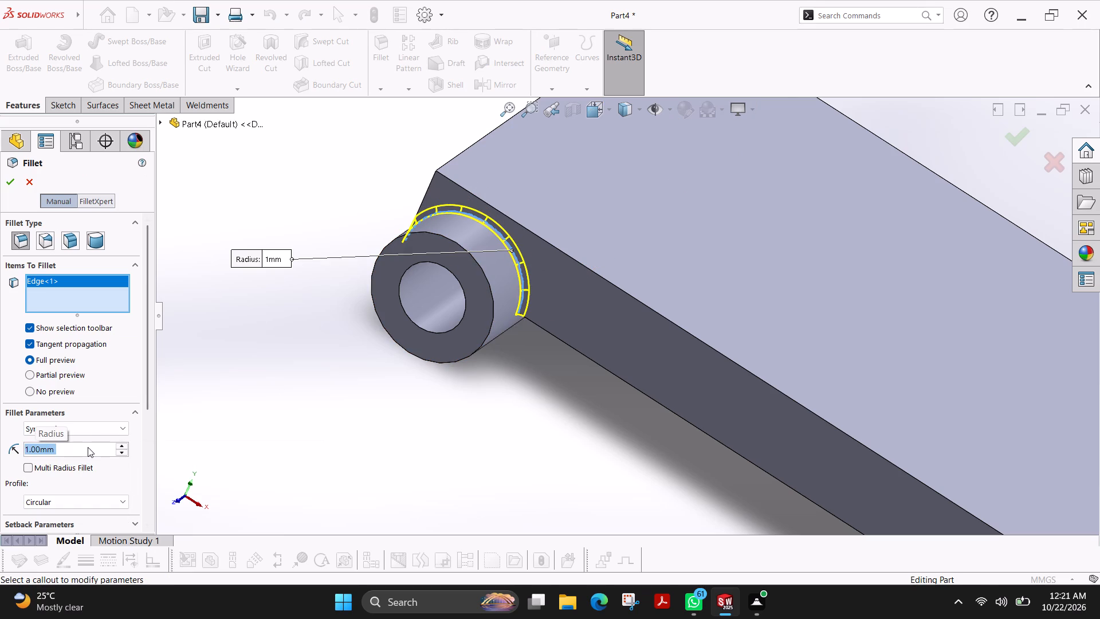
key(2)
key(Return)
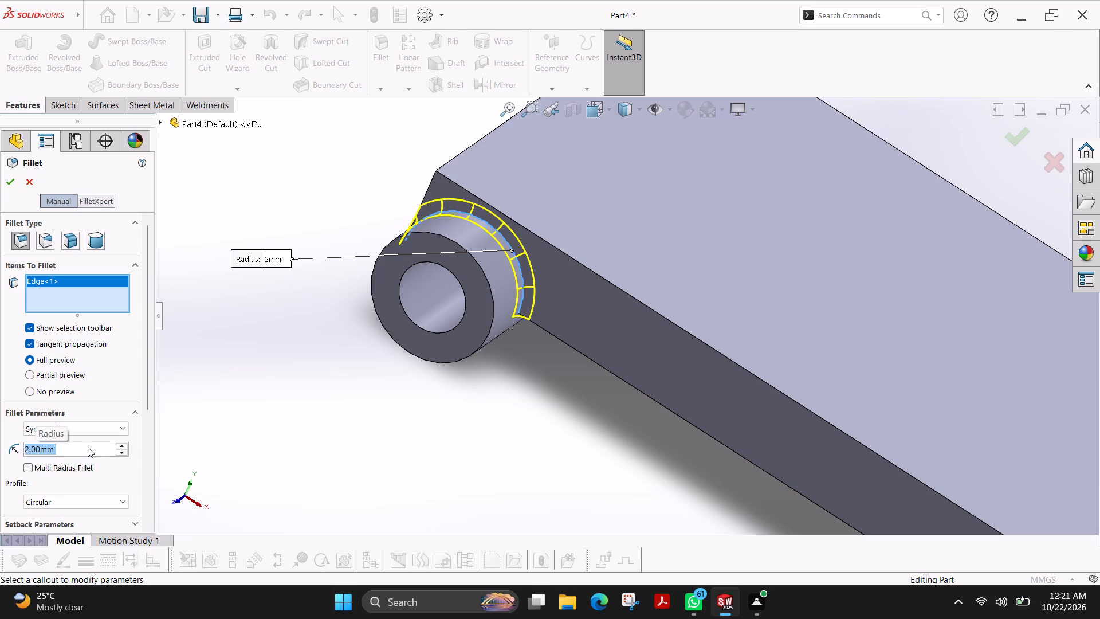
click(9, 177)
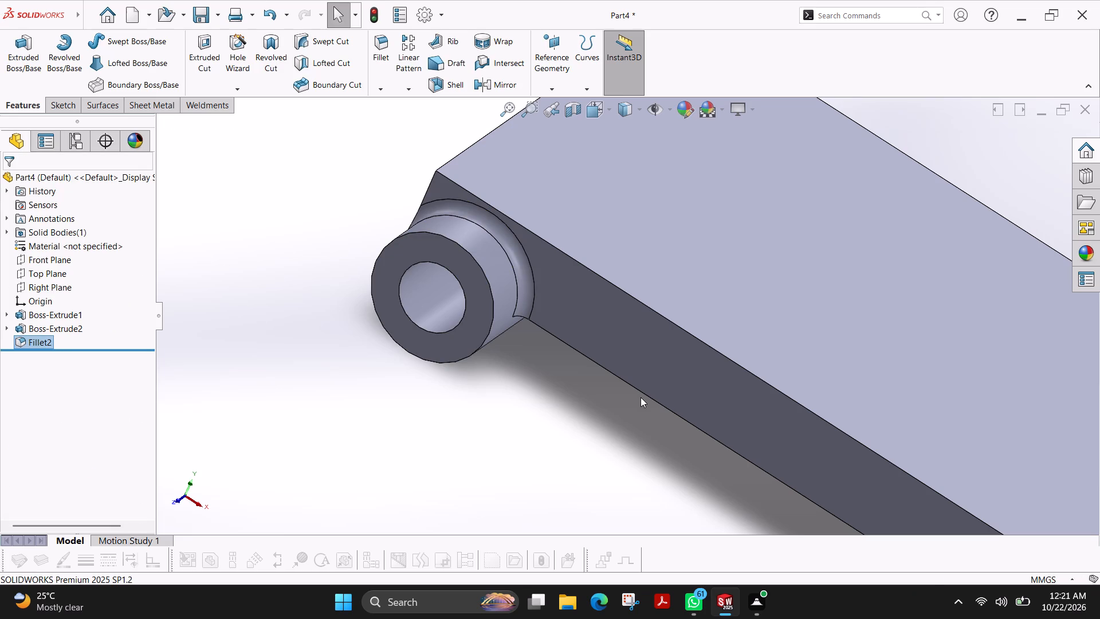
Start a sketch on the plate's top face and draw a horizontal construction line about 141 mm long from the origin.
scroll(590, 369, up, 4)
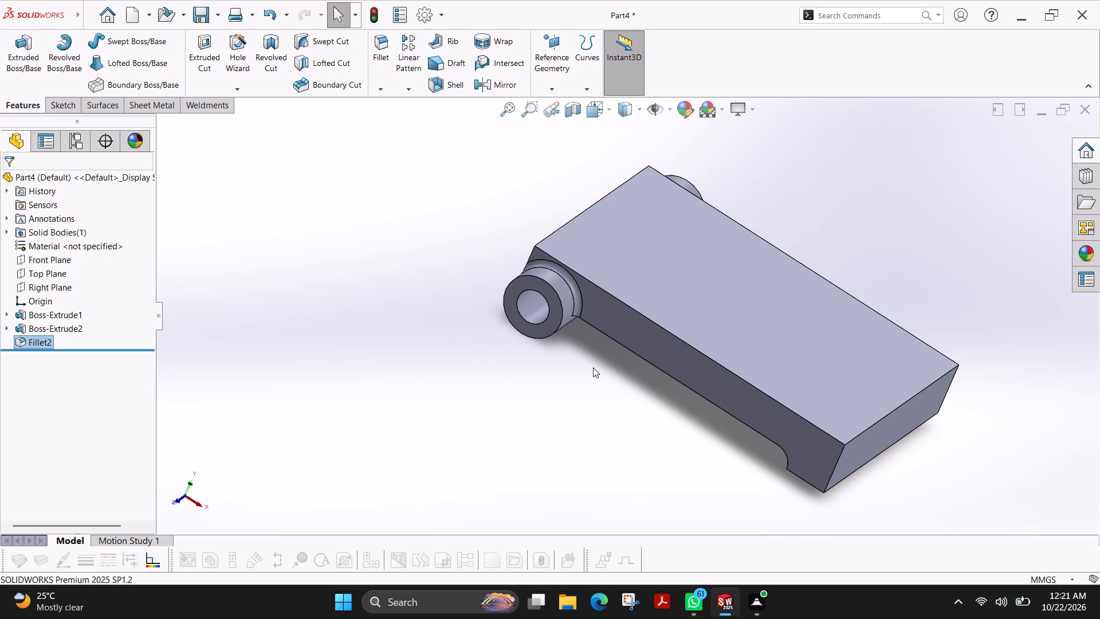
click(833, 367)
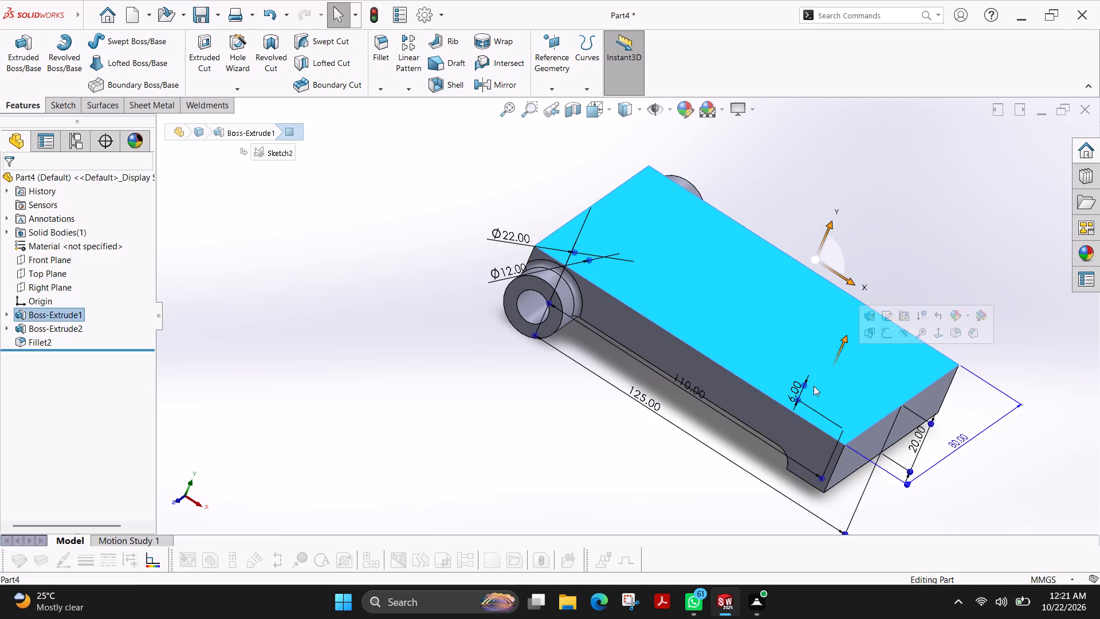
click(61, 113)
click(58, 108)
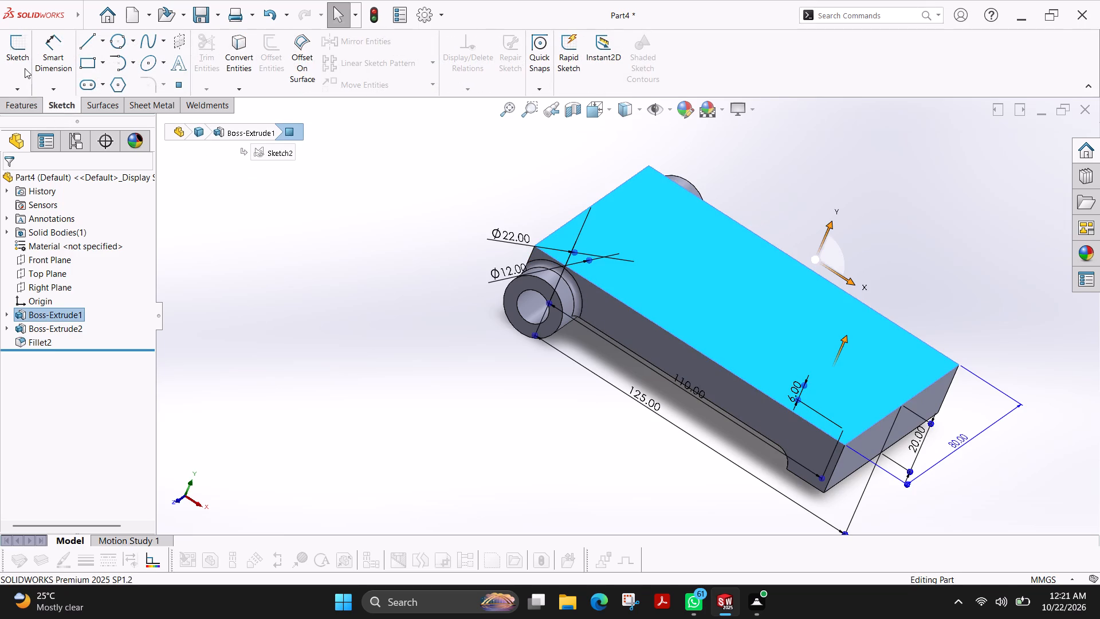
click(24, 67)
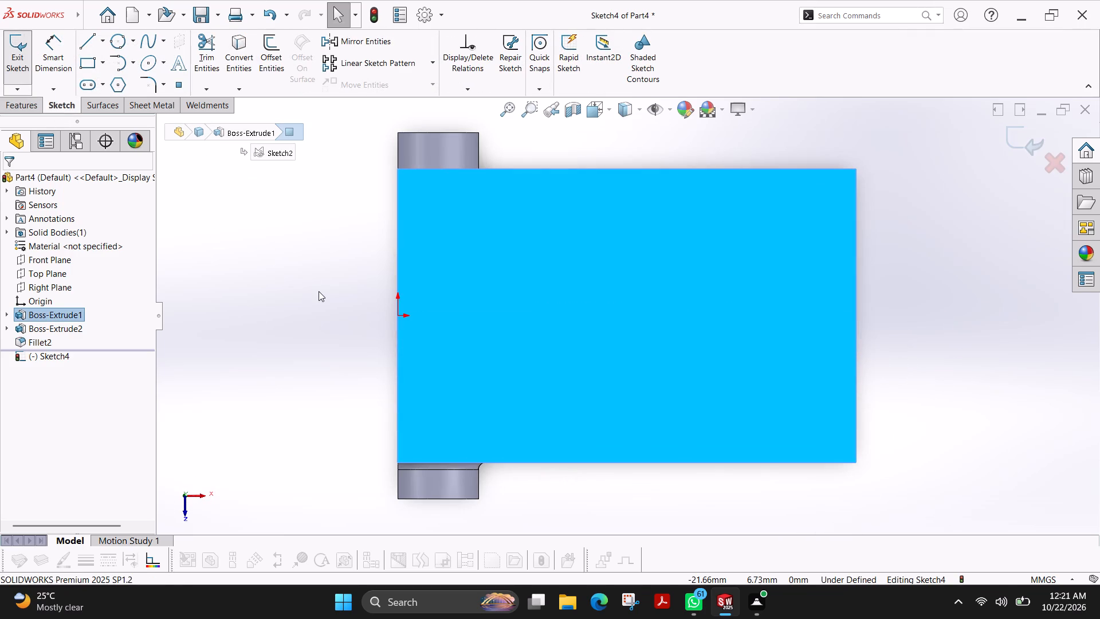
key(Escape)
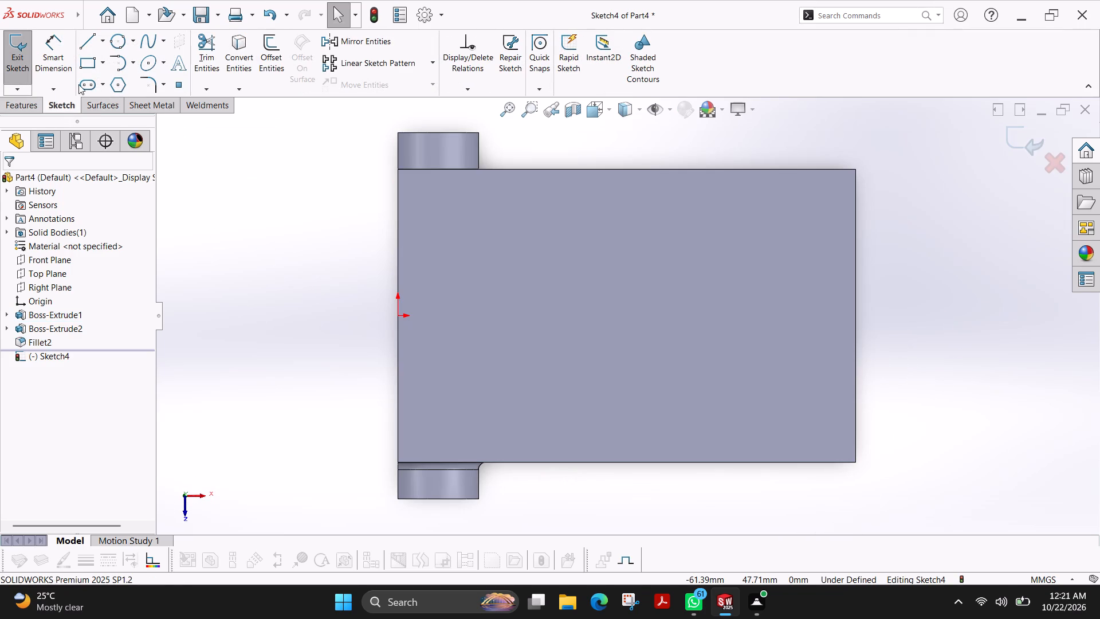
click(89, 46)
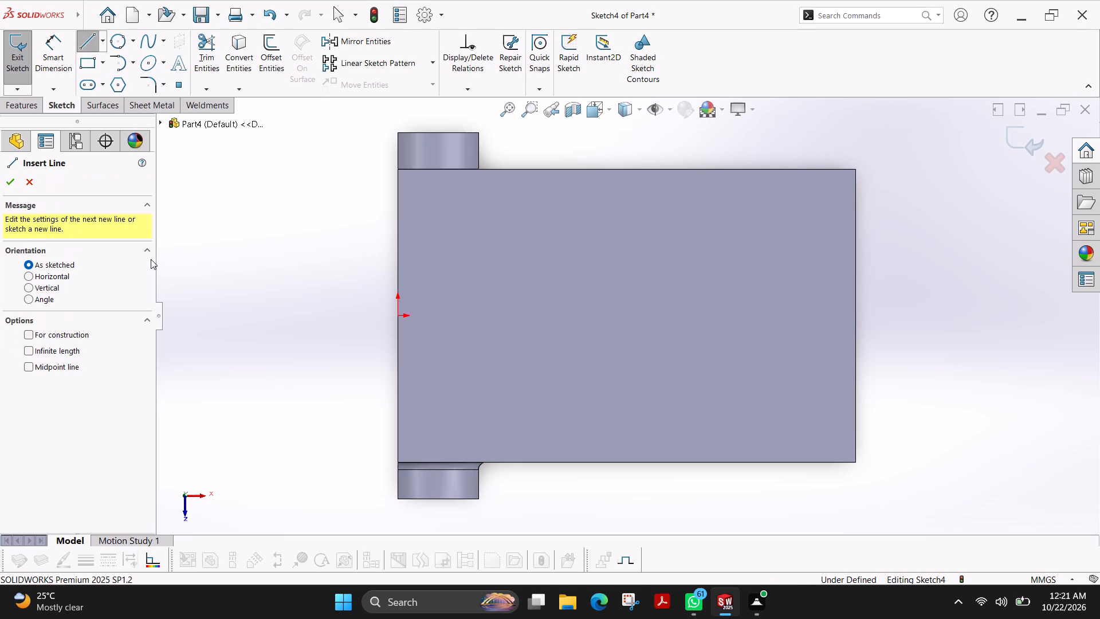
click(49, 366)
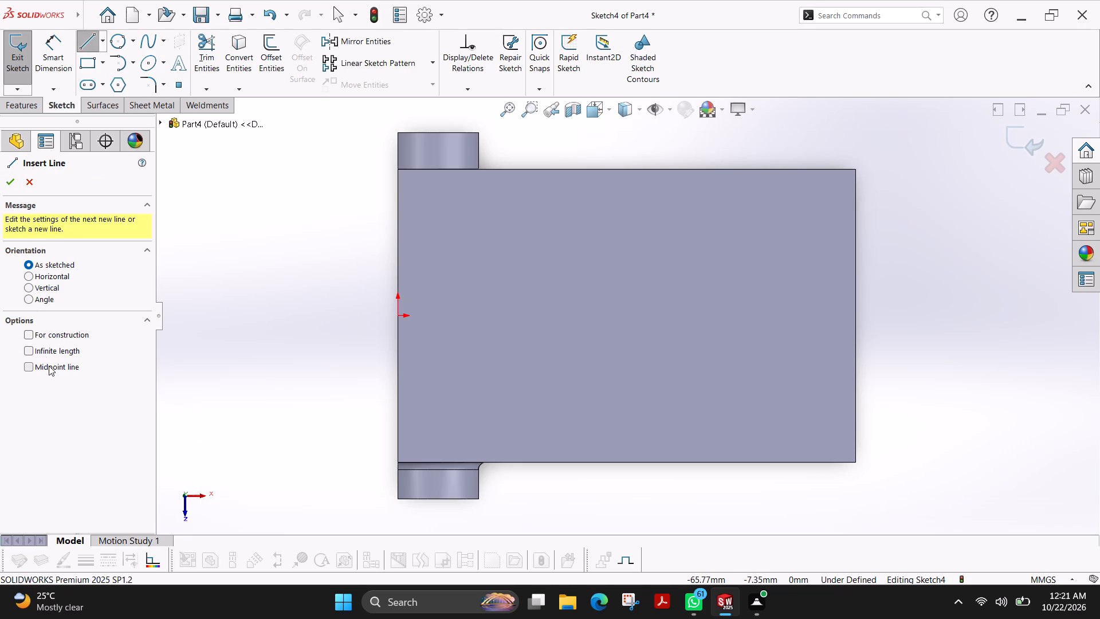
click(49, 366)
click(55, 335)
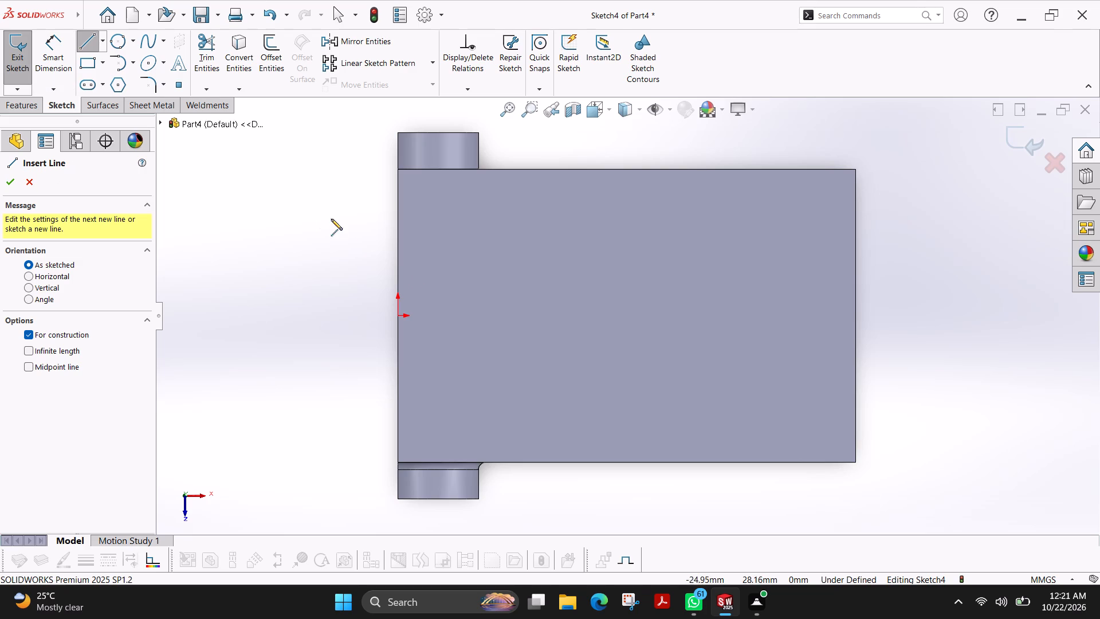
click(396, 318)
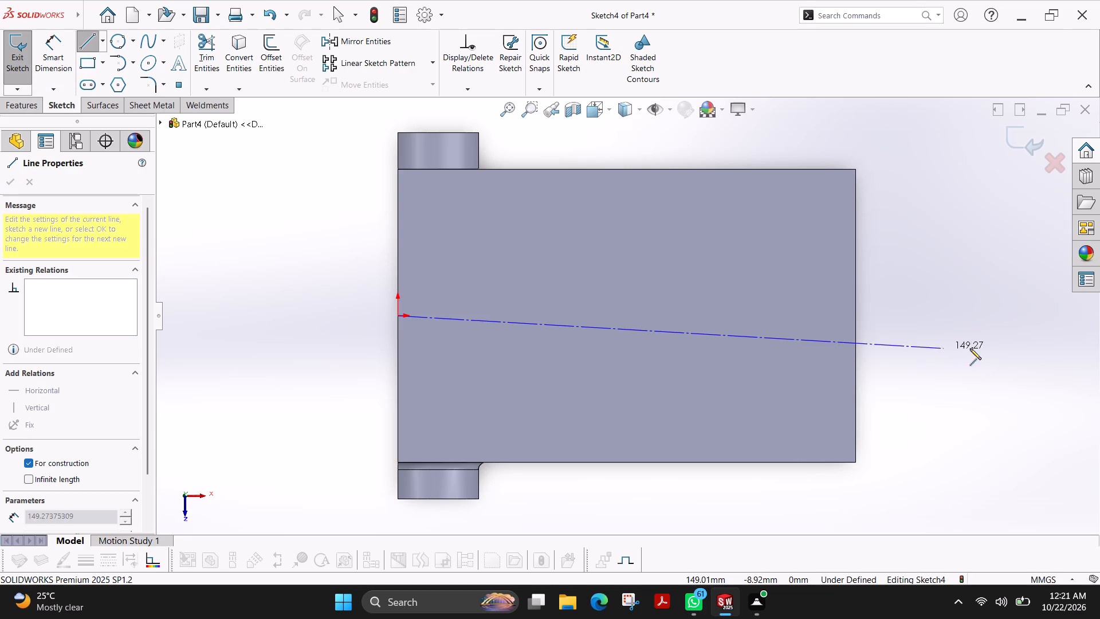
click(916, 318)
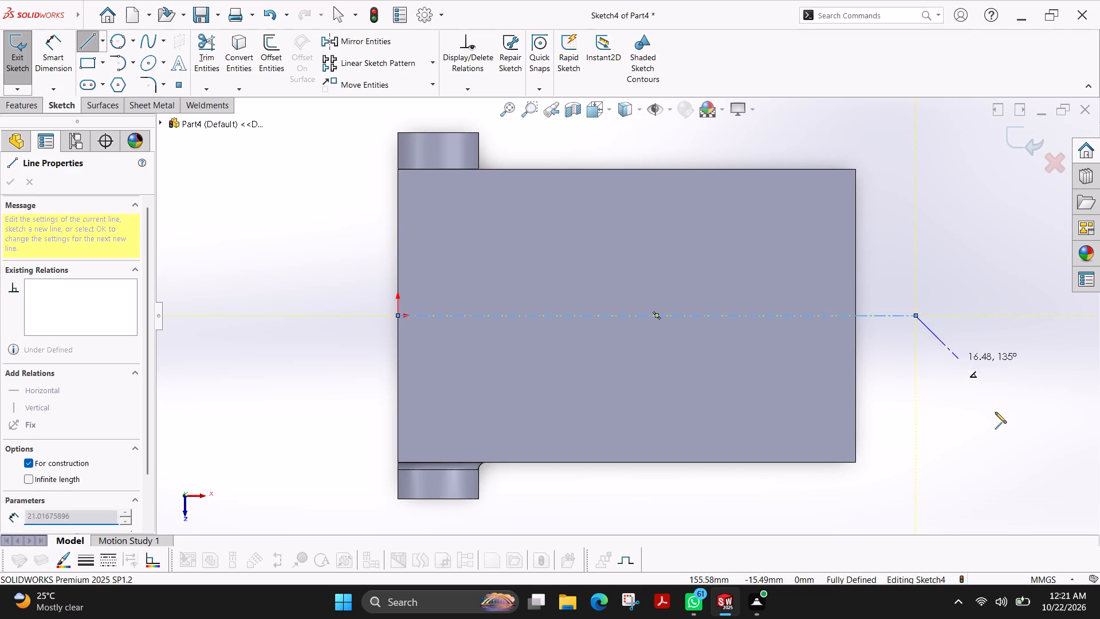
key(Escape)
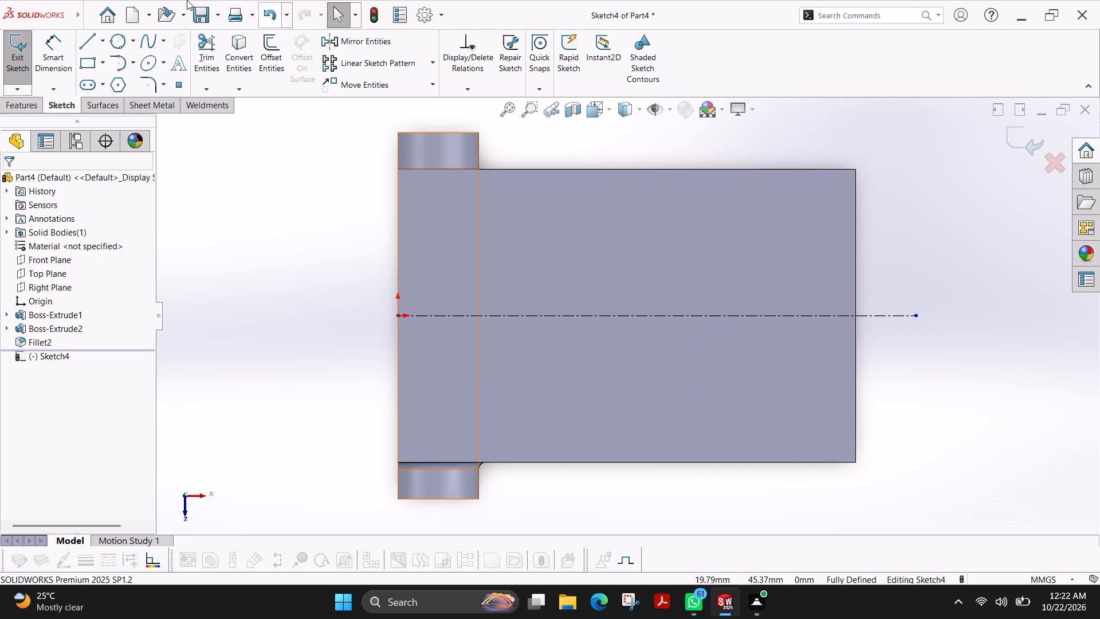
Sketch two concentric circles, radii about 7.3 and 9.7 mm, centred on the construction line about 102 mm from the origin.
click(135, 46)
click(133, 58)
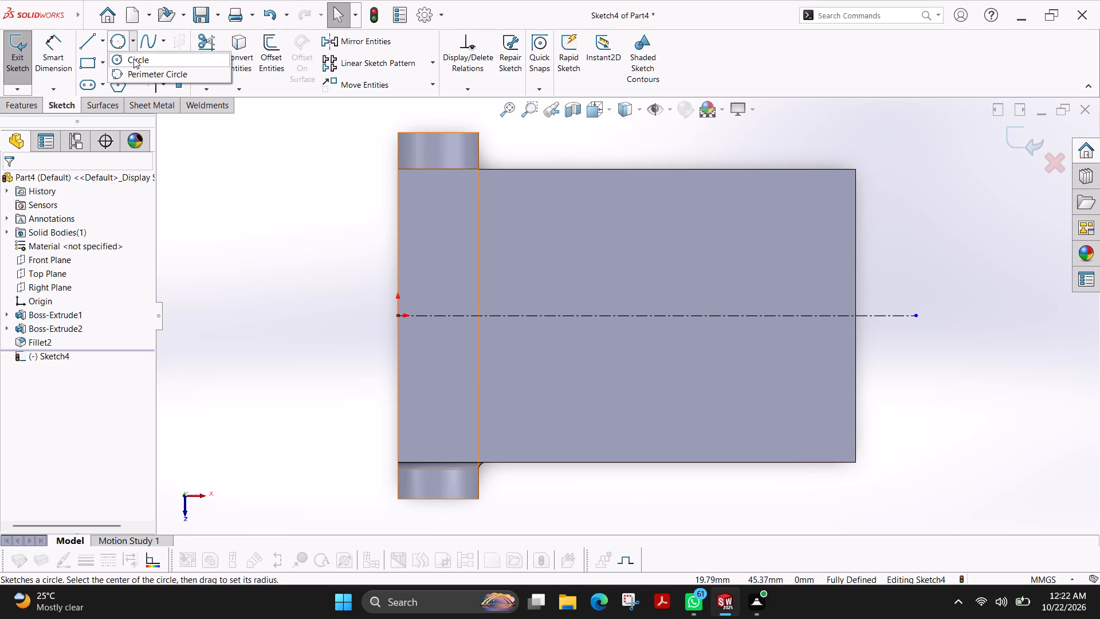
click(772, 317)
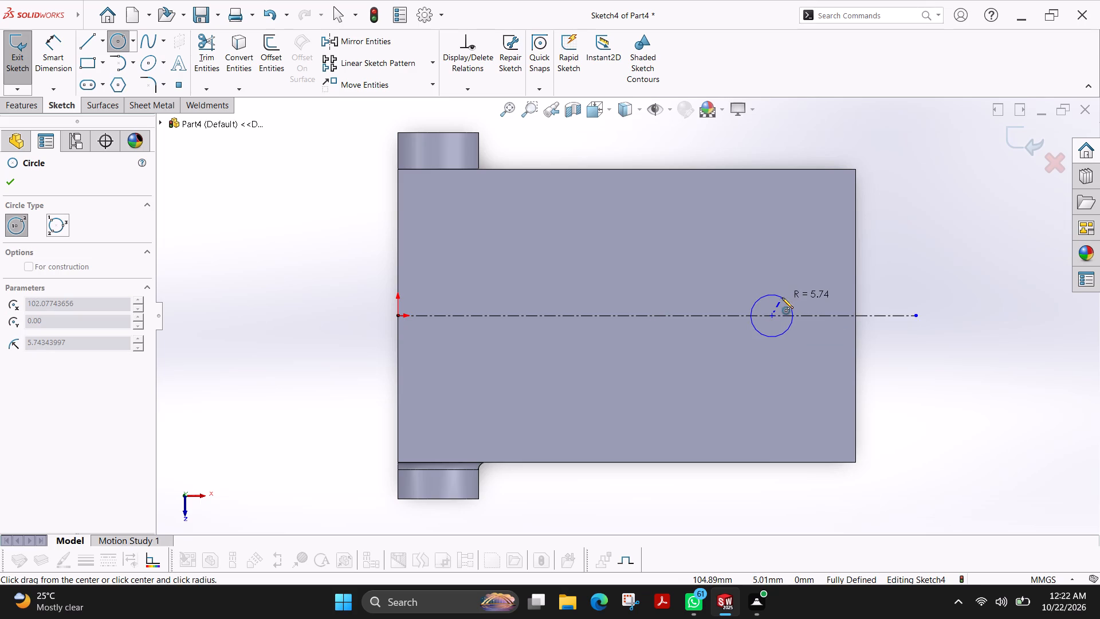
click(784, 292)
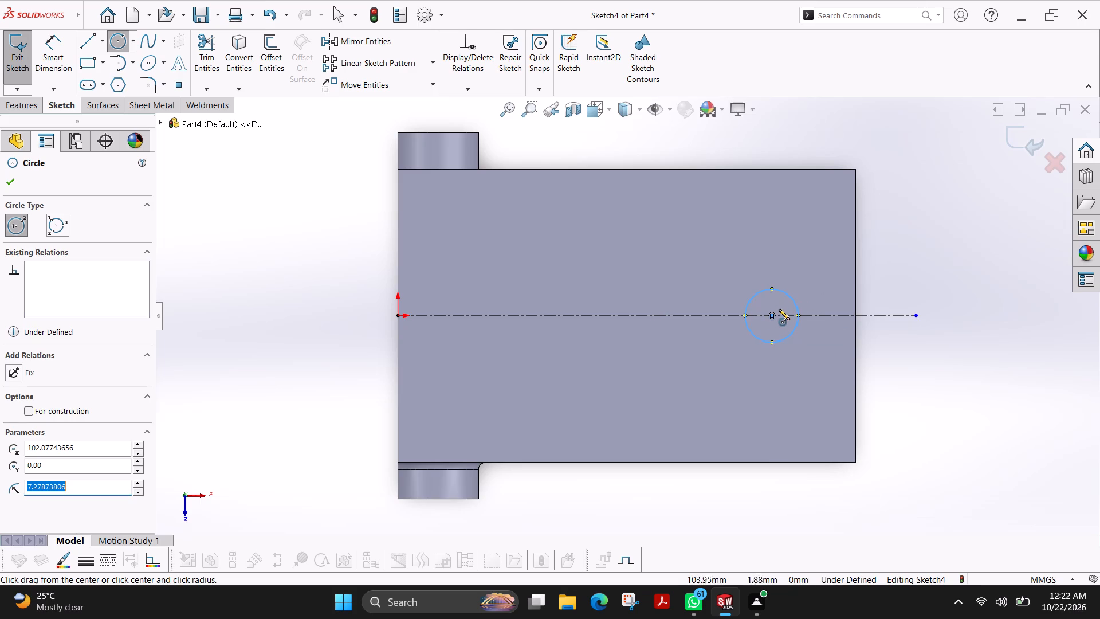
click(772, 314)
click(802, 296)
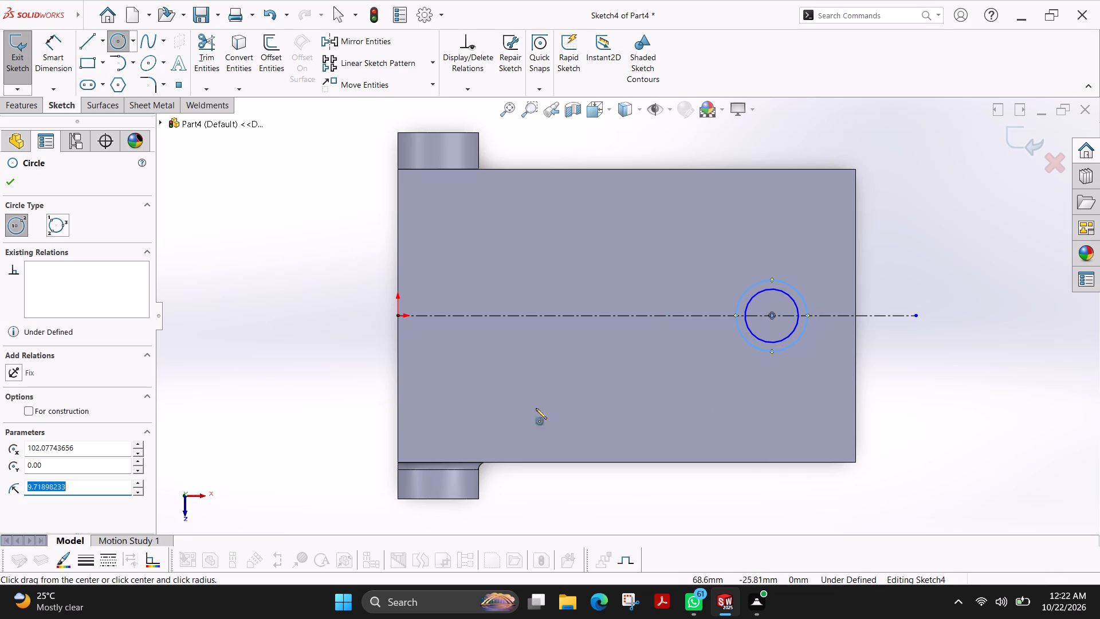
Dimension the outer circle's diameter to 20 mm.
click(14, 182)
click(54, 67)
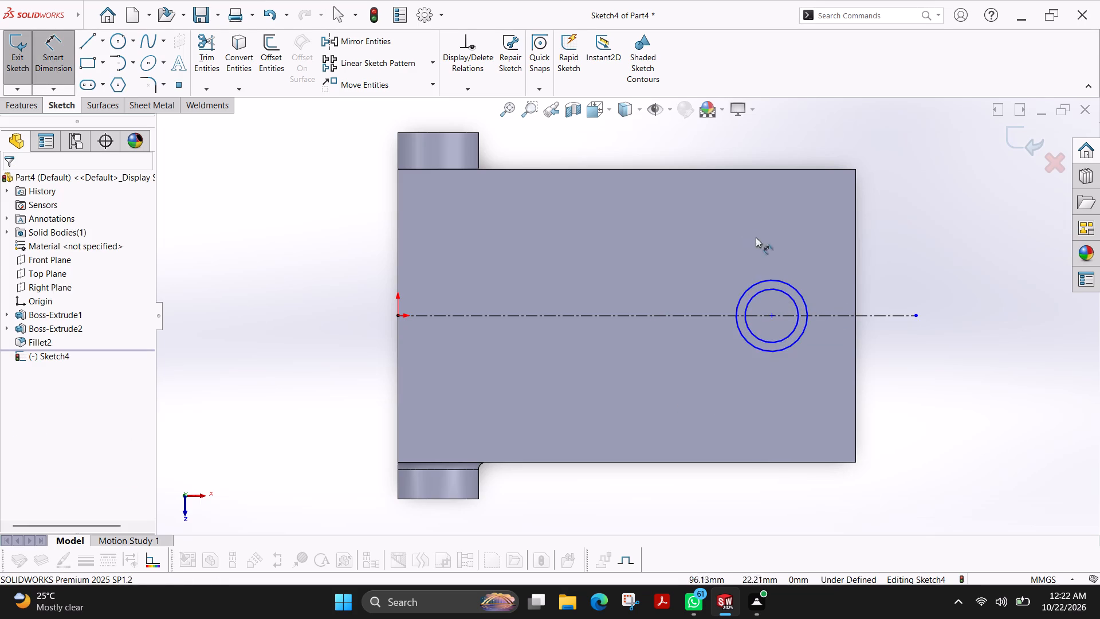
click(772, 339)
click(776, 340)
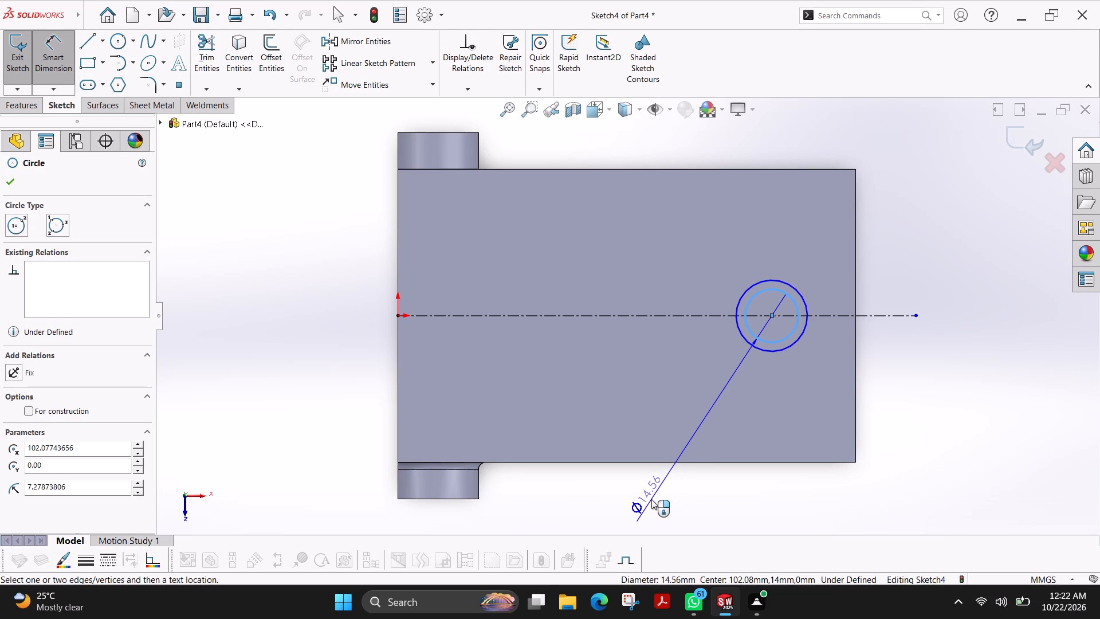
key(Escape)
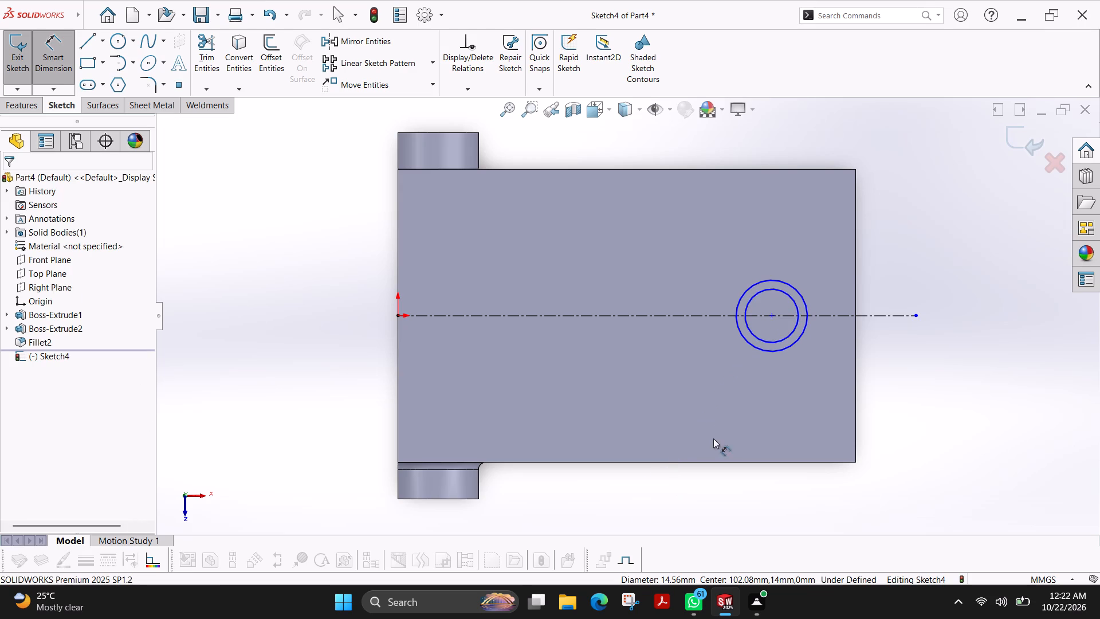
click(788, 347)
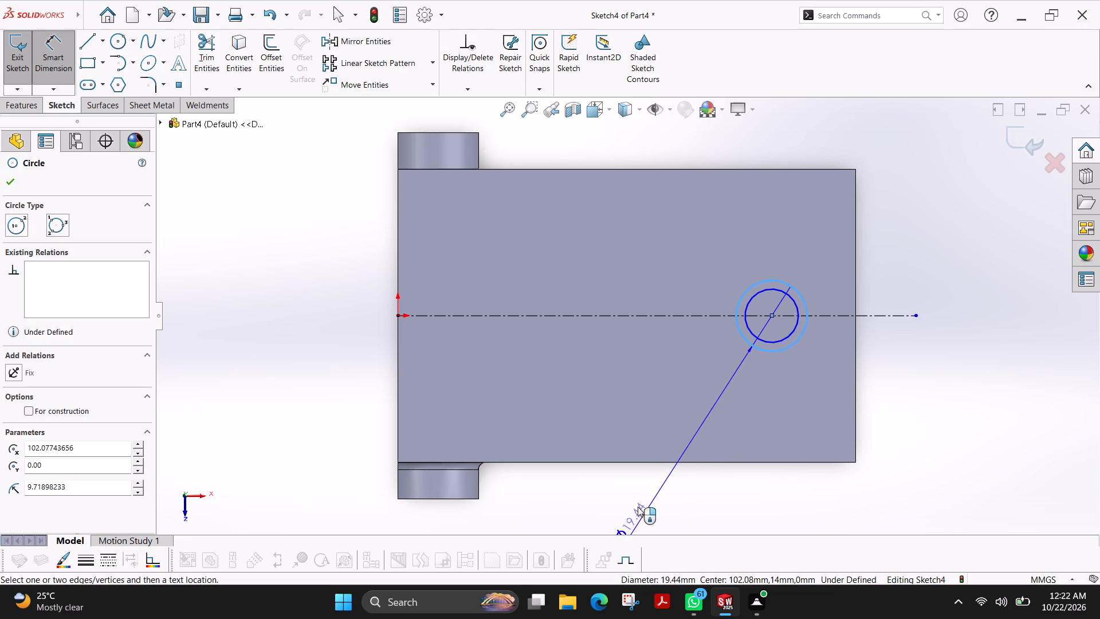
click(641, 502)
text(20)
key(Return)
Dimension the radial gap between the two concentric circles to 3 mm.
scroll(837, 376, down, 2)
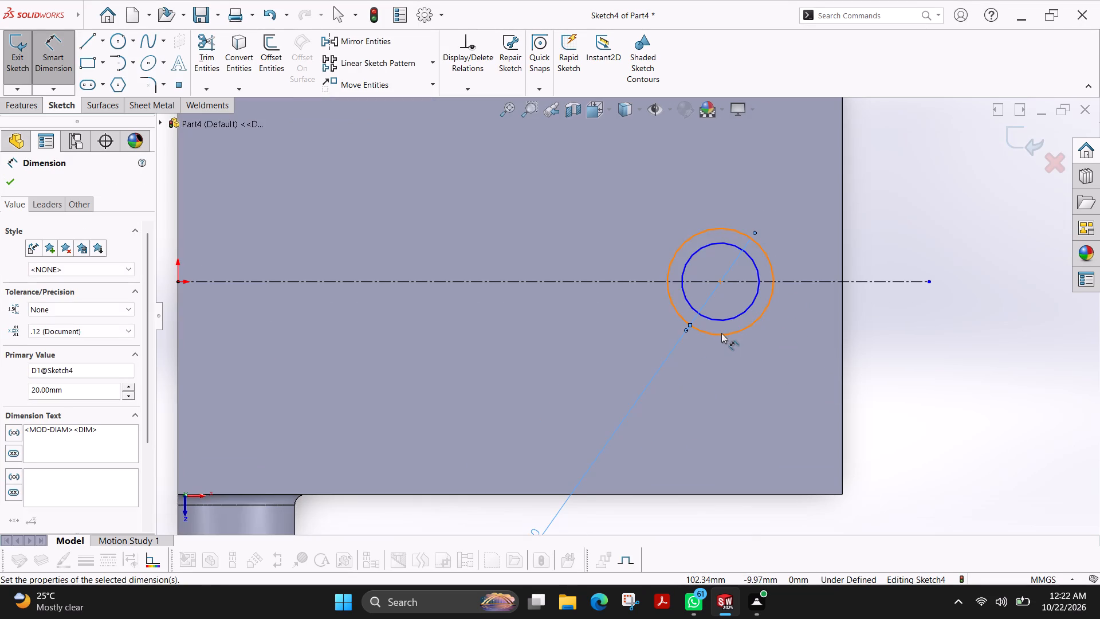
click(721, 333)
click(727, 319)
scroll(708, 449, up, 2)
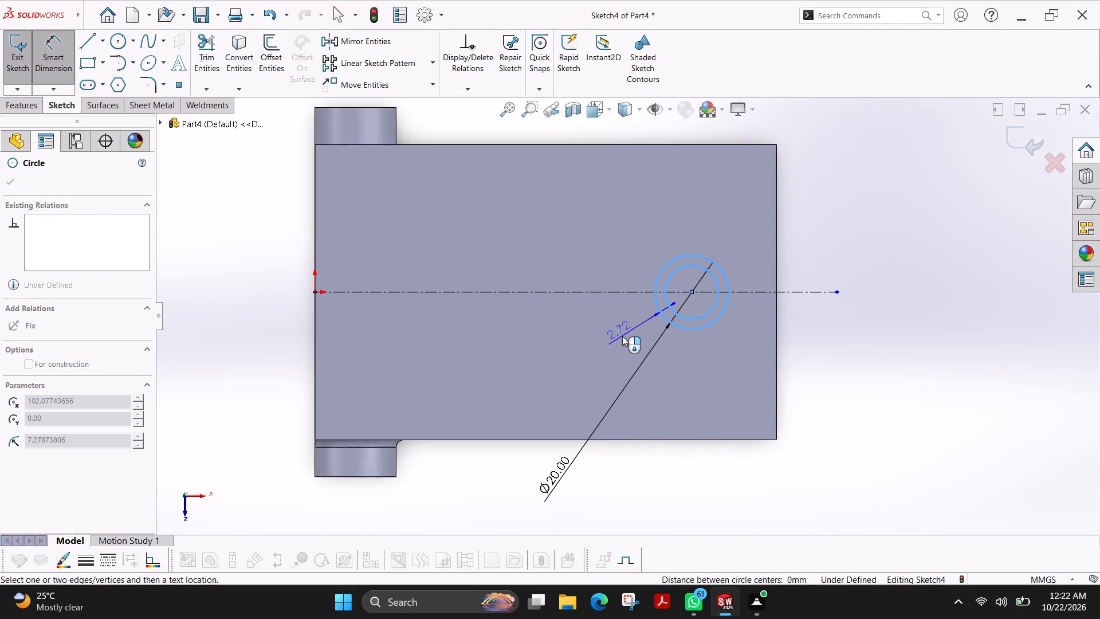
click(622, 336)
key(3)
key(Return)
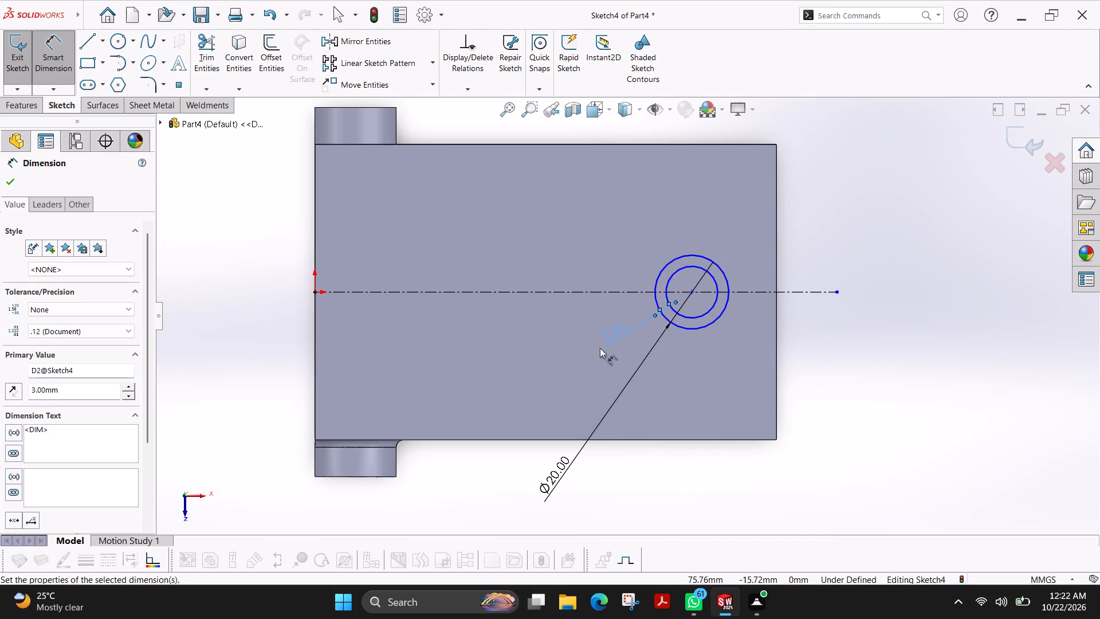
Dimension the circles' centre 30 mm from the plate's end edge opposite the cylindrical boss.
scroll(690, 289, down, 1)
click(792, 326)
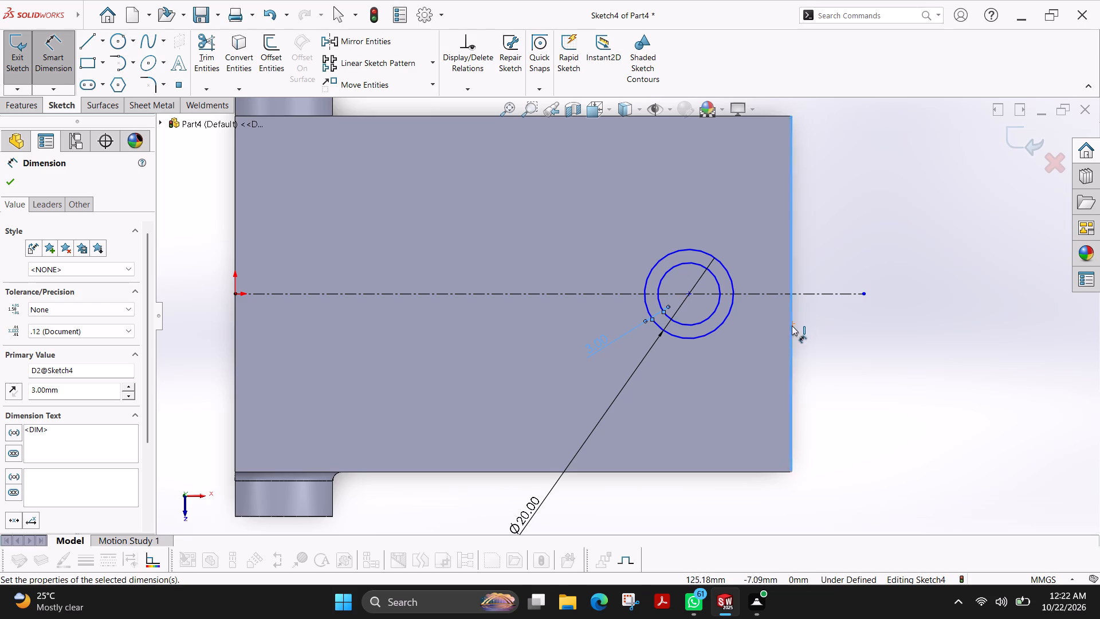
click(690, 293)
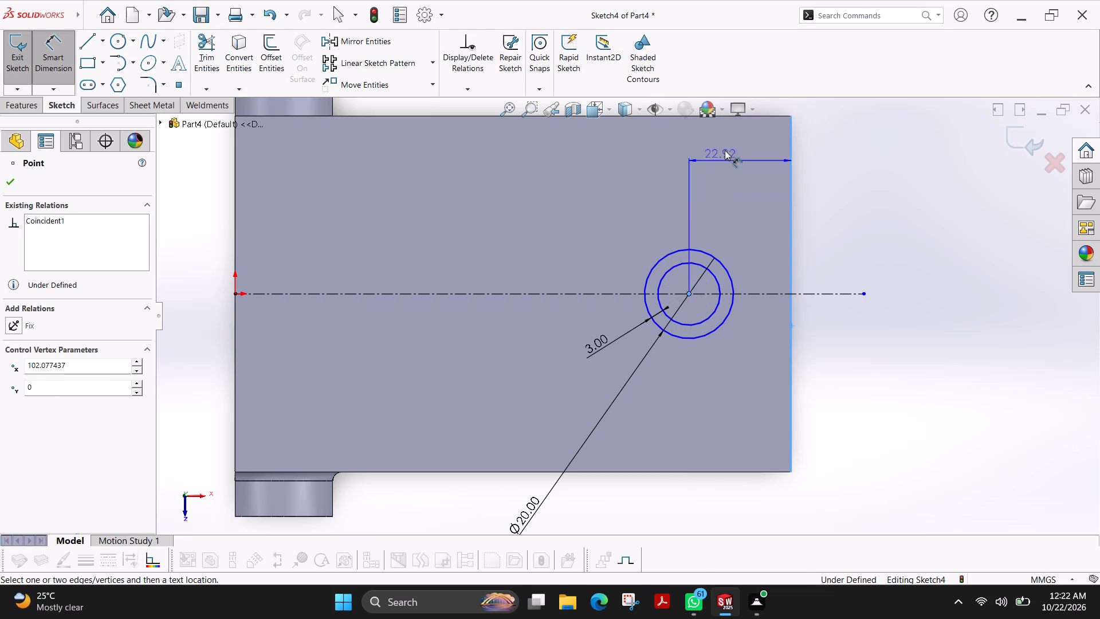
scroll(726, 147, up, 2)
click(697, 147)
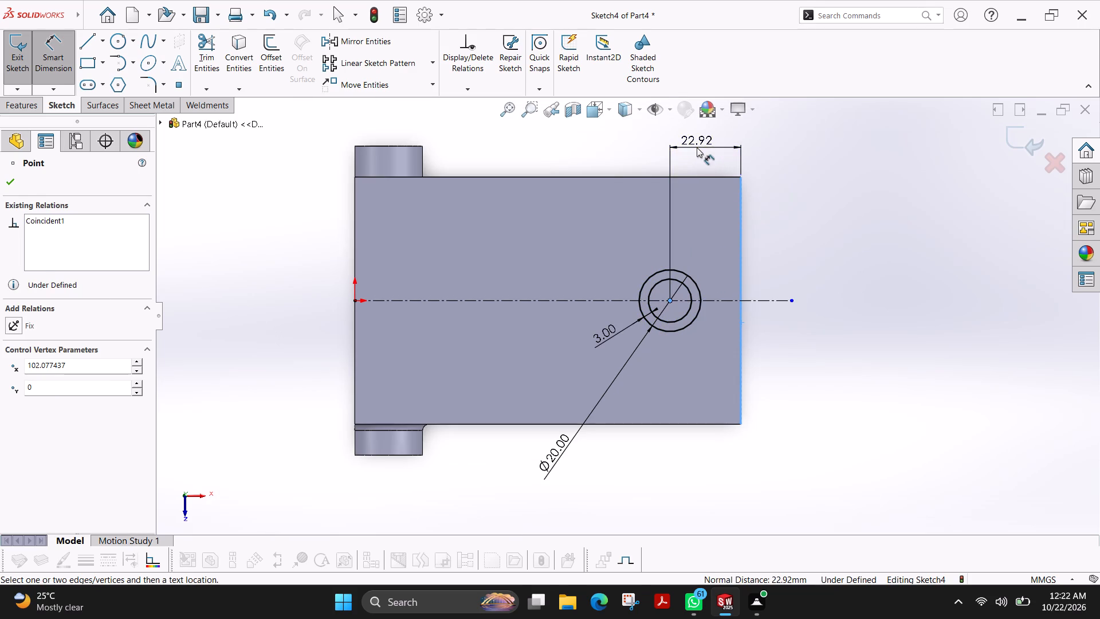
text(30)
key(Return)
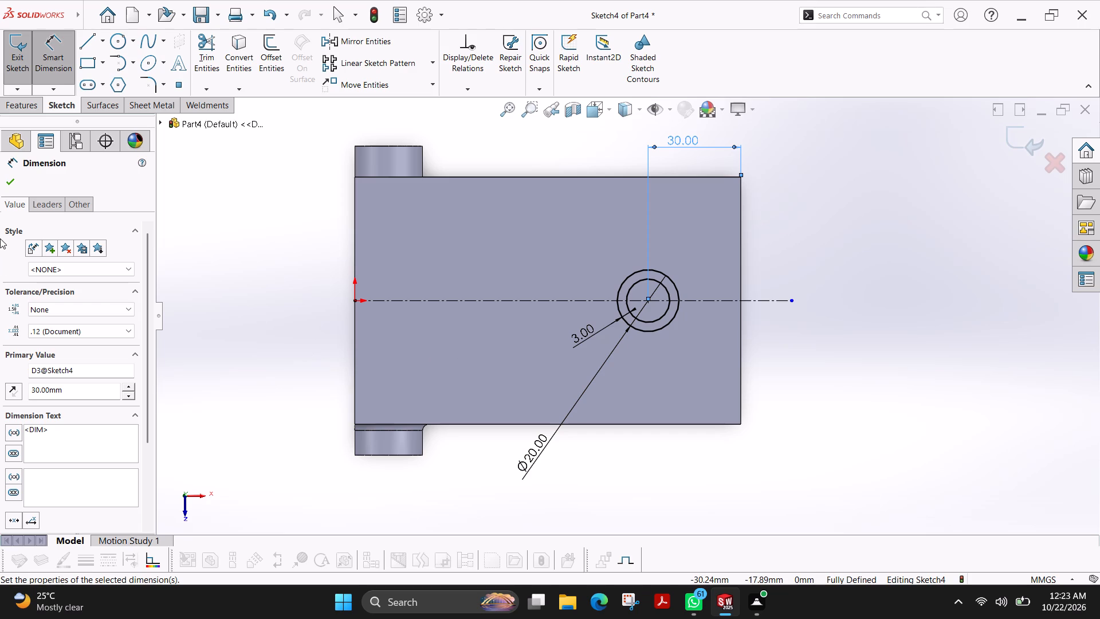
click(17, 185)
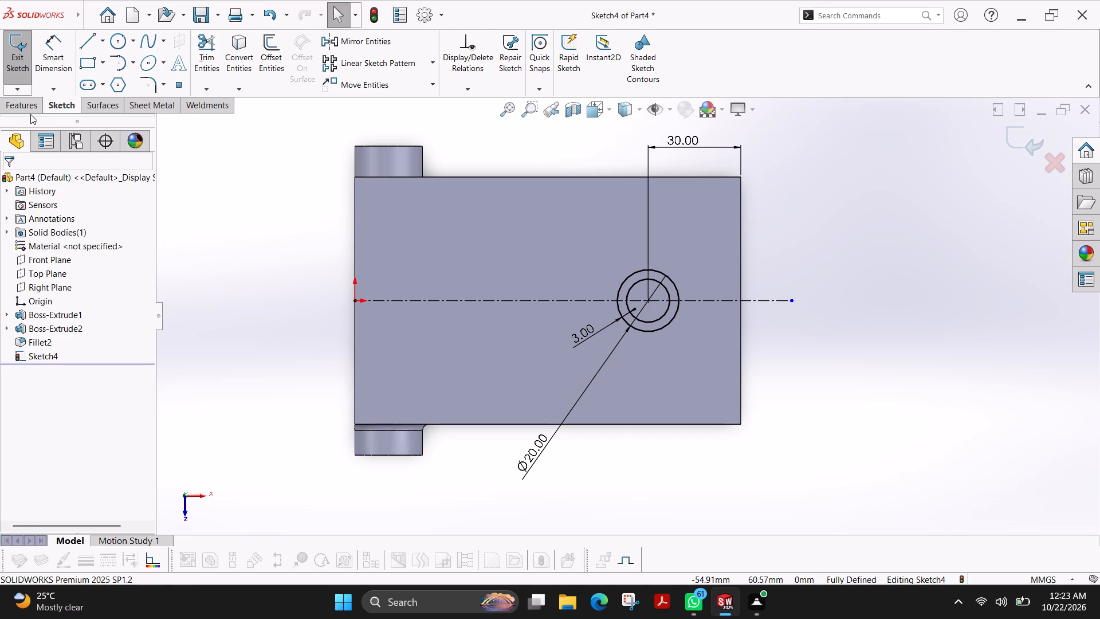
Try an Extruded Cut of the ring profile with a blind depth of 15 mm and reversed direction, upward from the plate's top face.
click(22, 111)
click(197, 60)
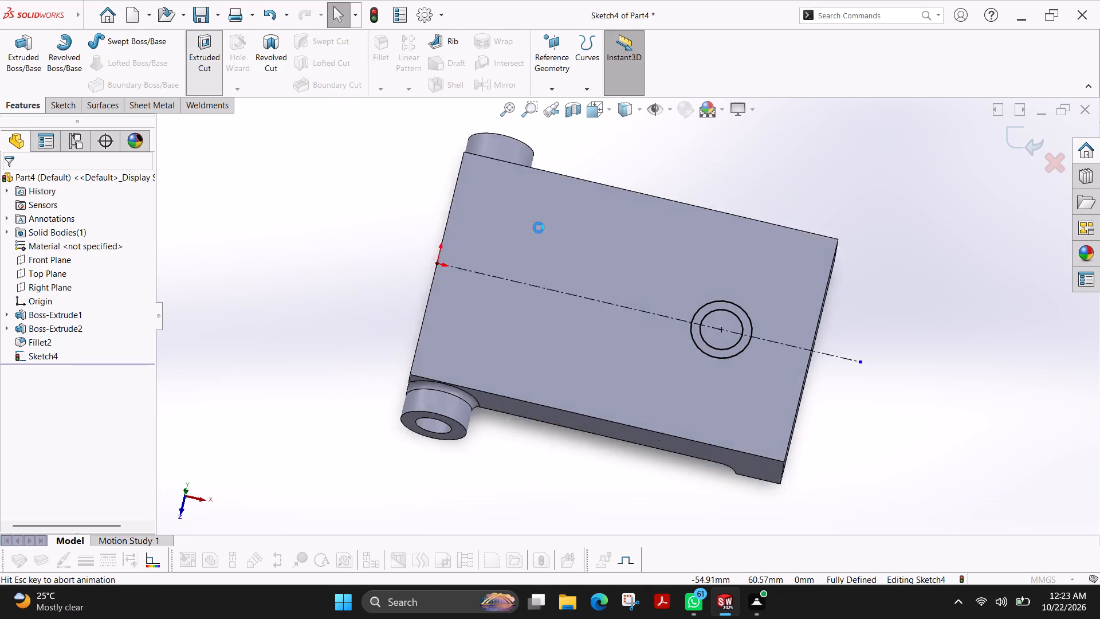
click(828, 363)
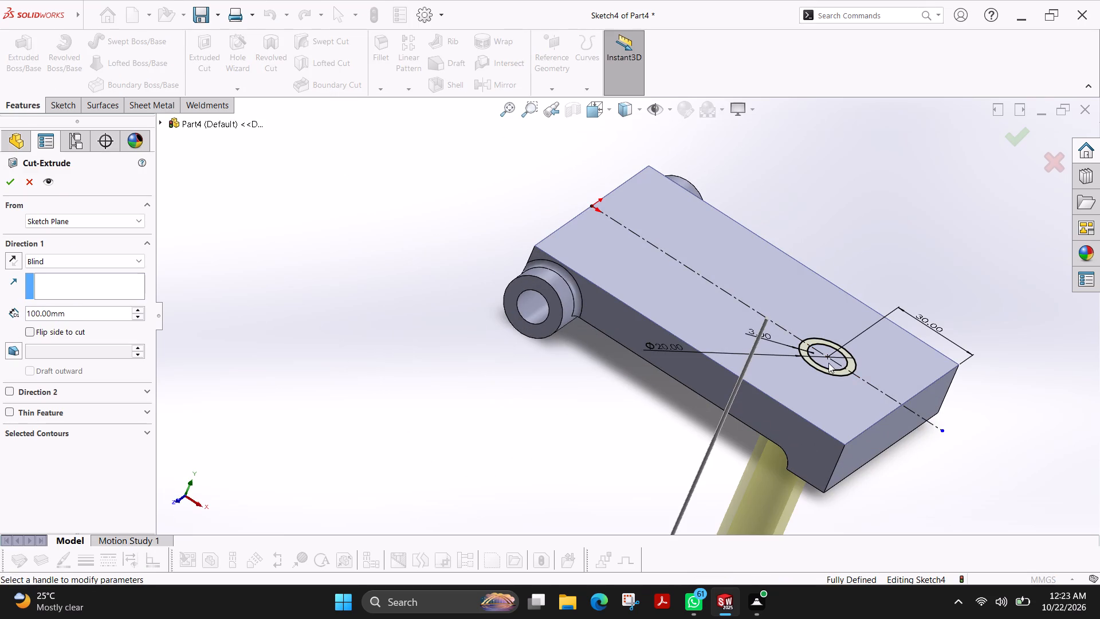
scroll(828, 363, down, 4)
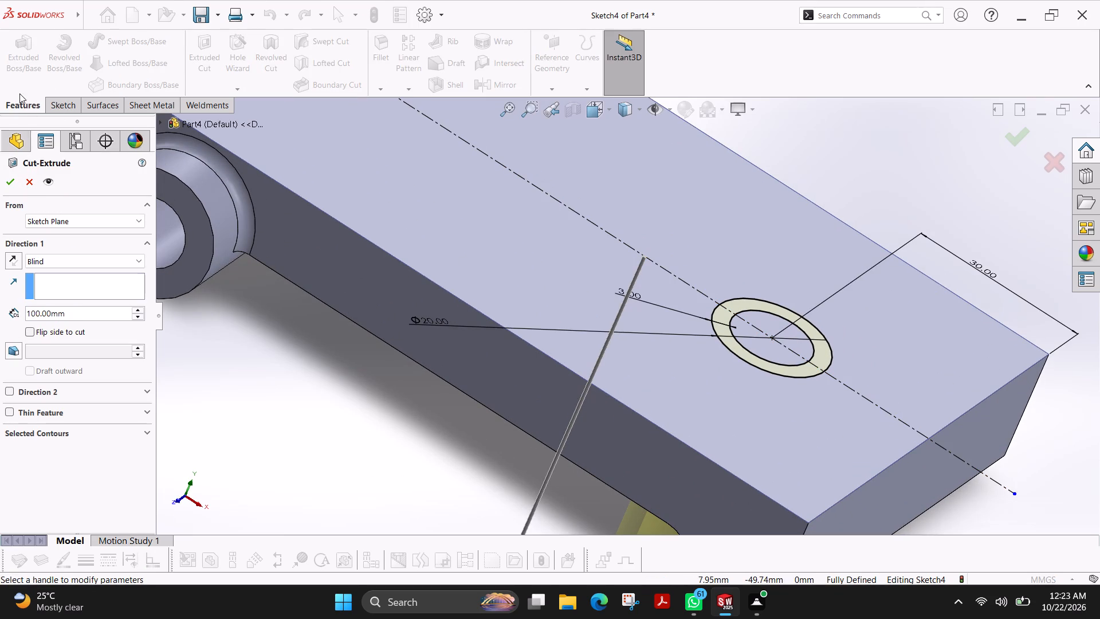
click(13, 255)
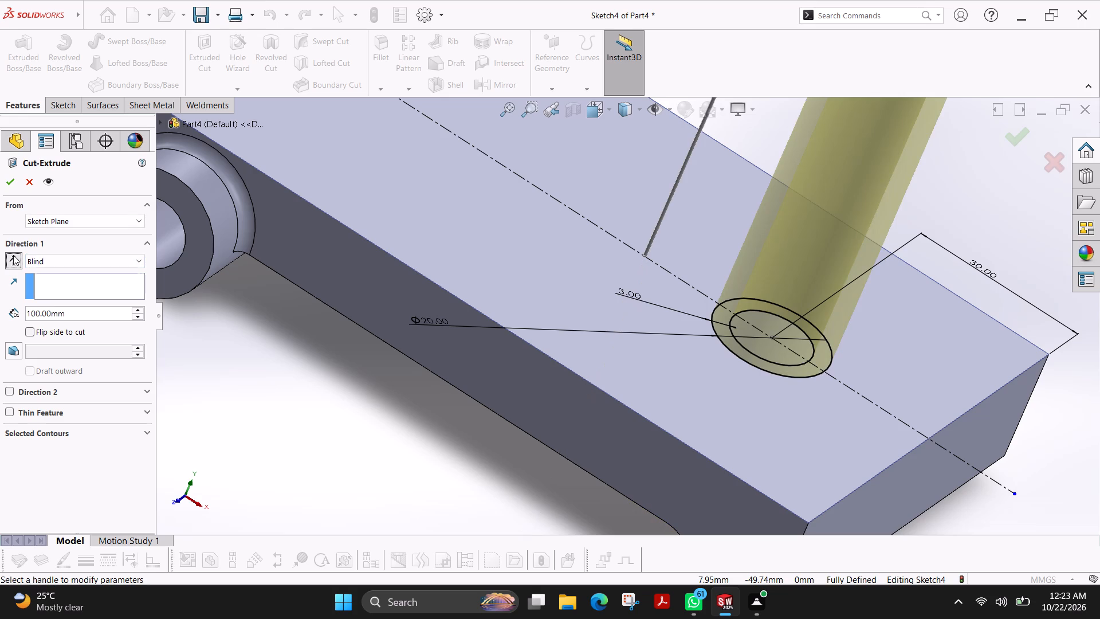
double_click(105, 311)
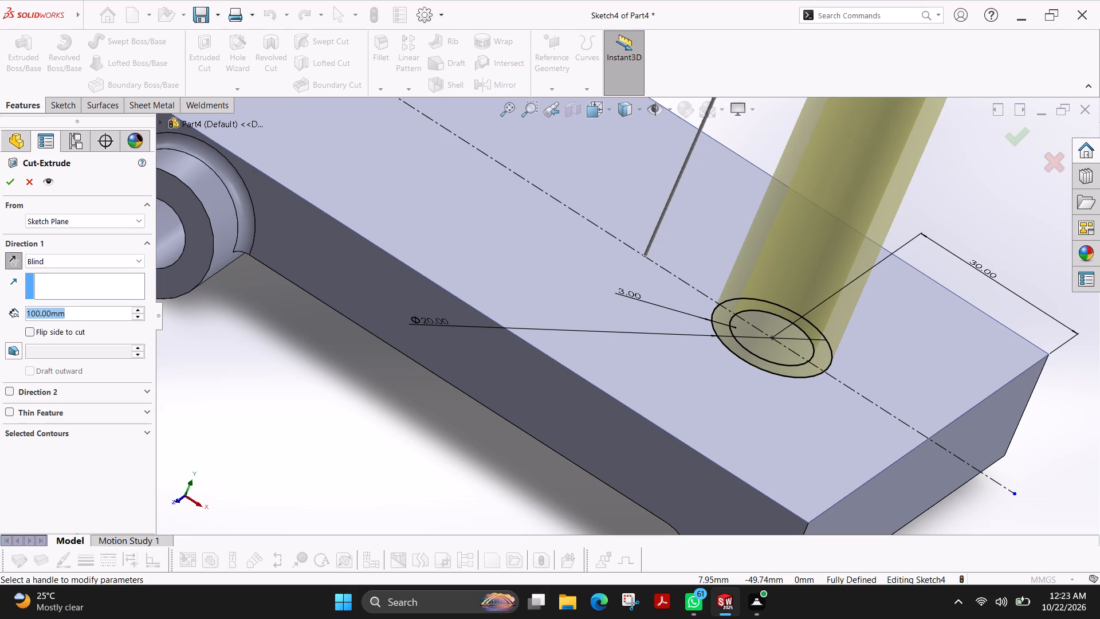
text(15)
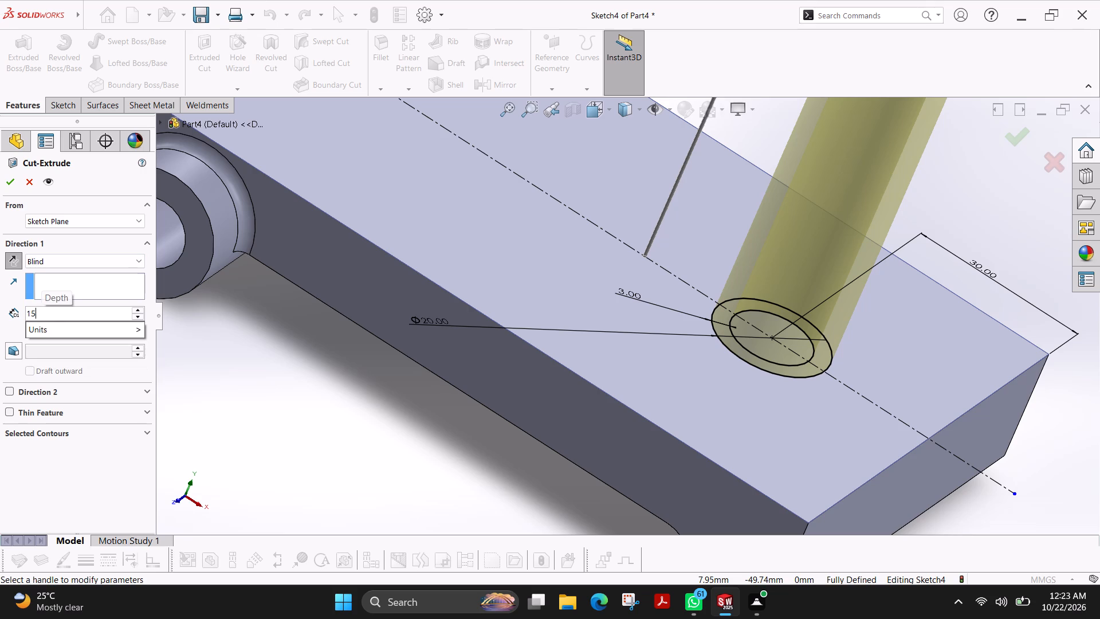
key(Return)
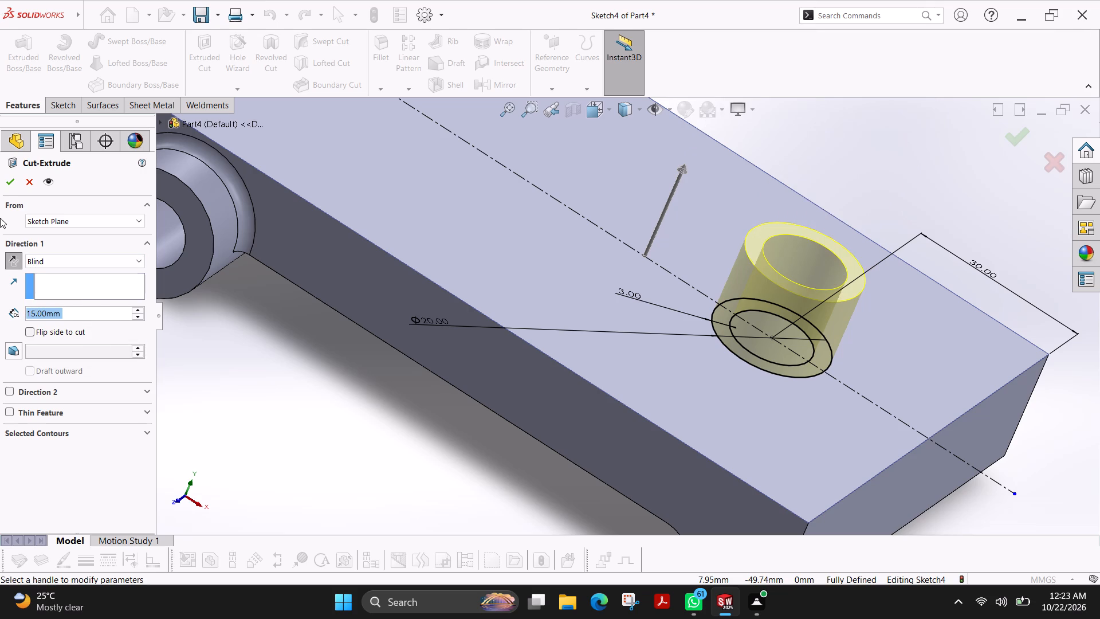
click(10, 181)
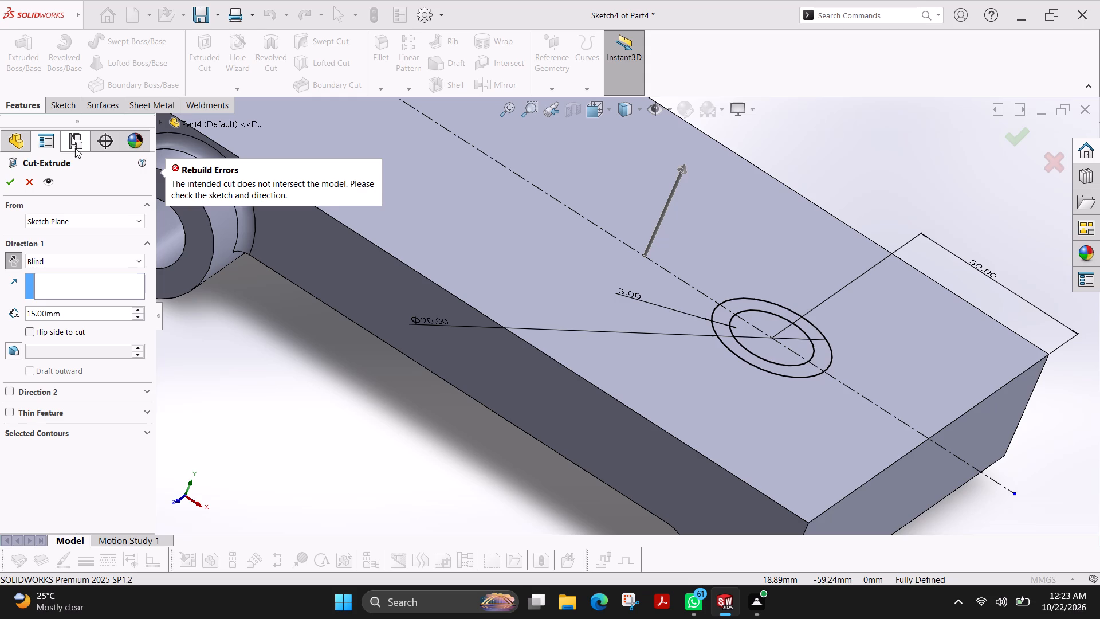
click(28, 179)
Extrude the ring profile as a blind boss, 15 mm upward from the plate's top face.
click(21, 68)
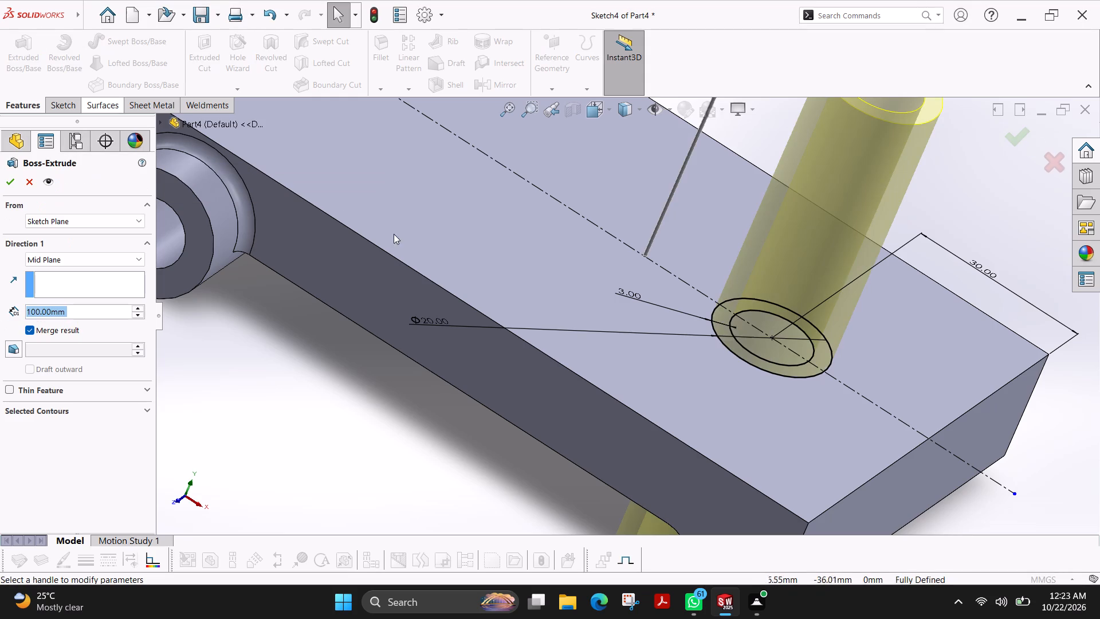
scroll(748, 234, up, 1)
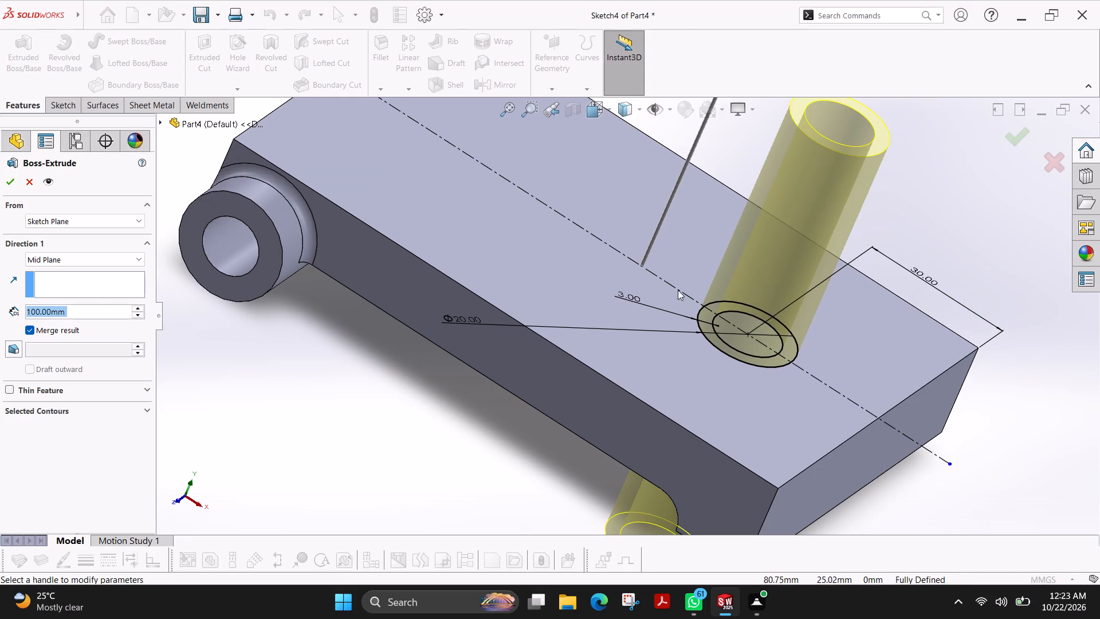
click(52, 254)
click(57, 267)
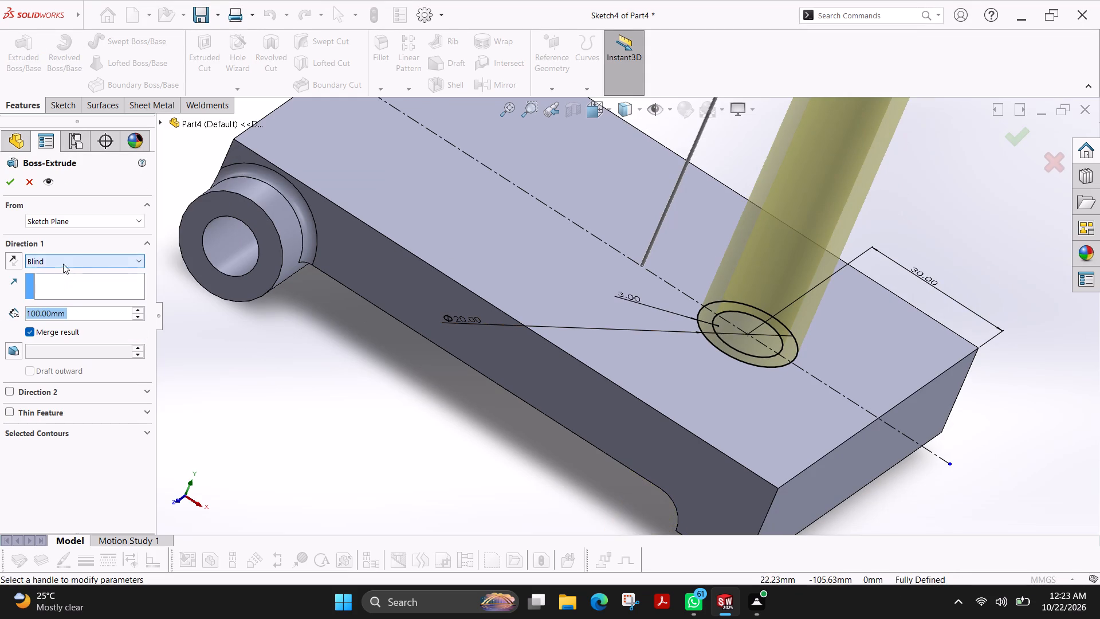
double_click(111, 315)
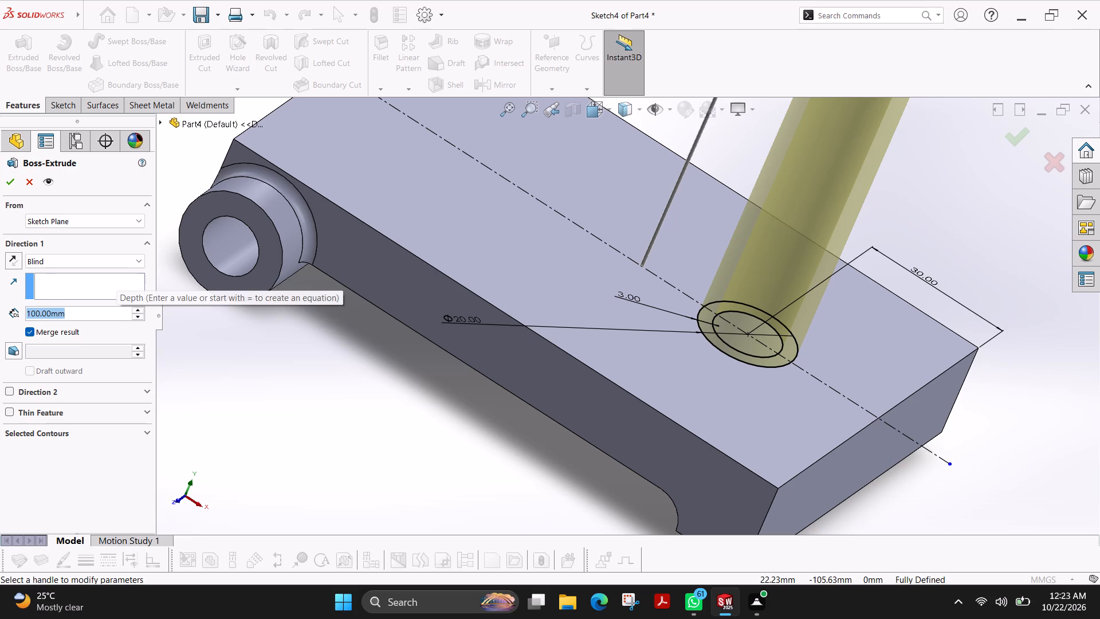
text(15)
key(Return)
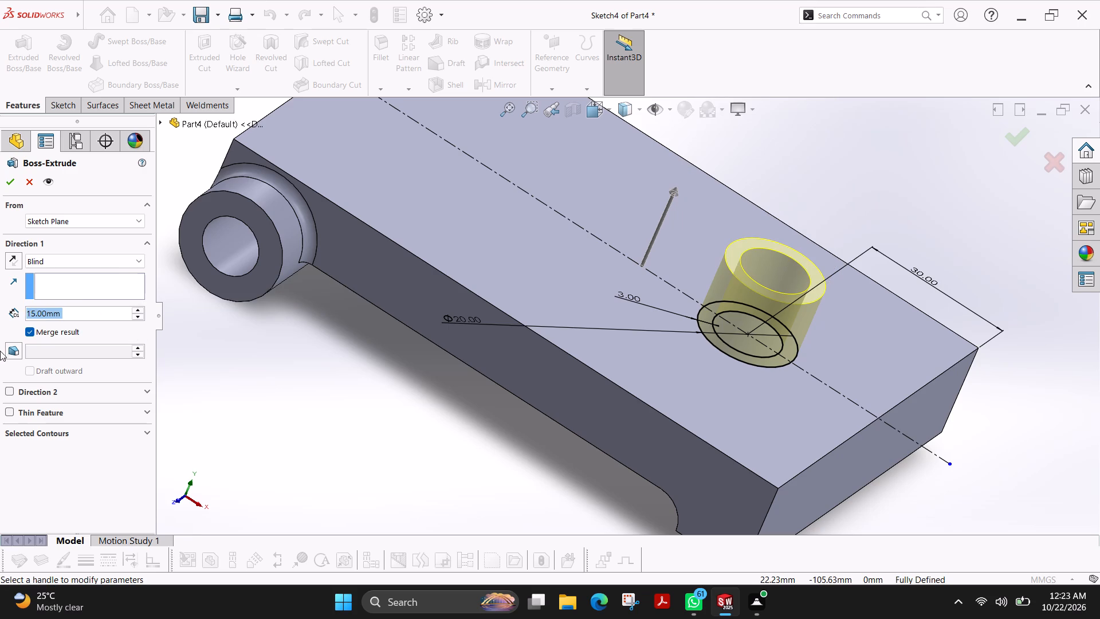
click(8, 179)
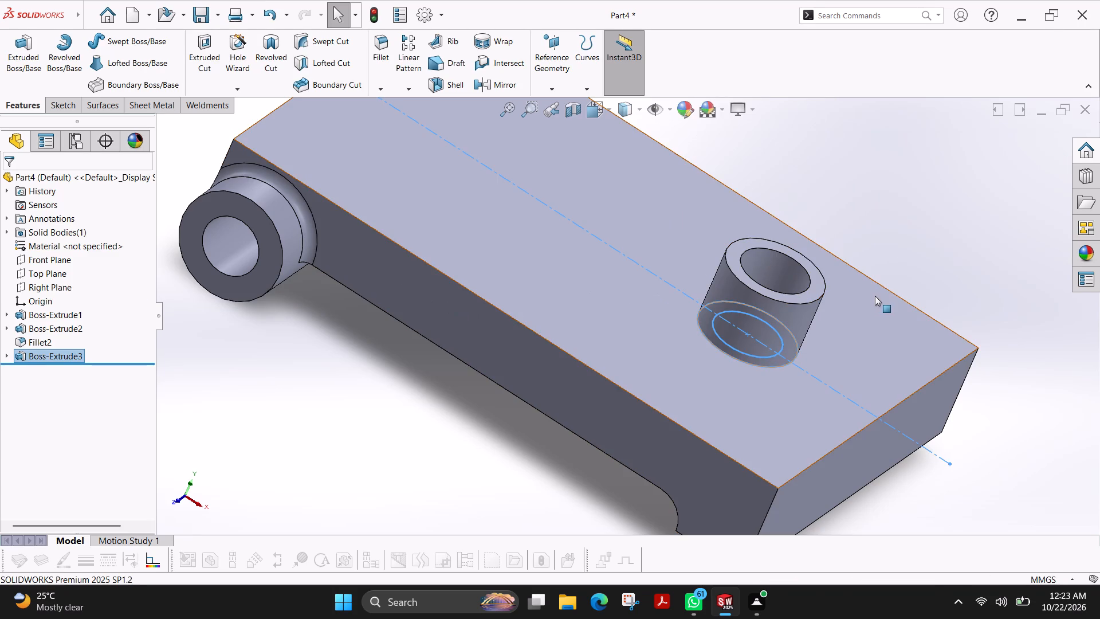
Start an Extruded Cut sketch on the top face inside the ring boss and draw a 7 mm radius circle matching its inner edge.
ctrl+shift+middle_drag(936, 289, 887, 410)
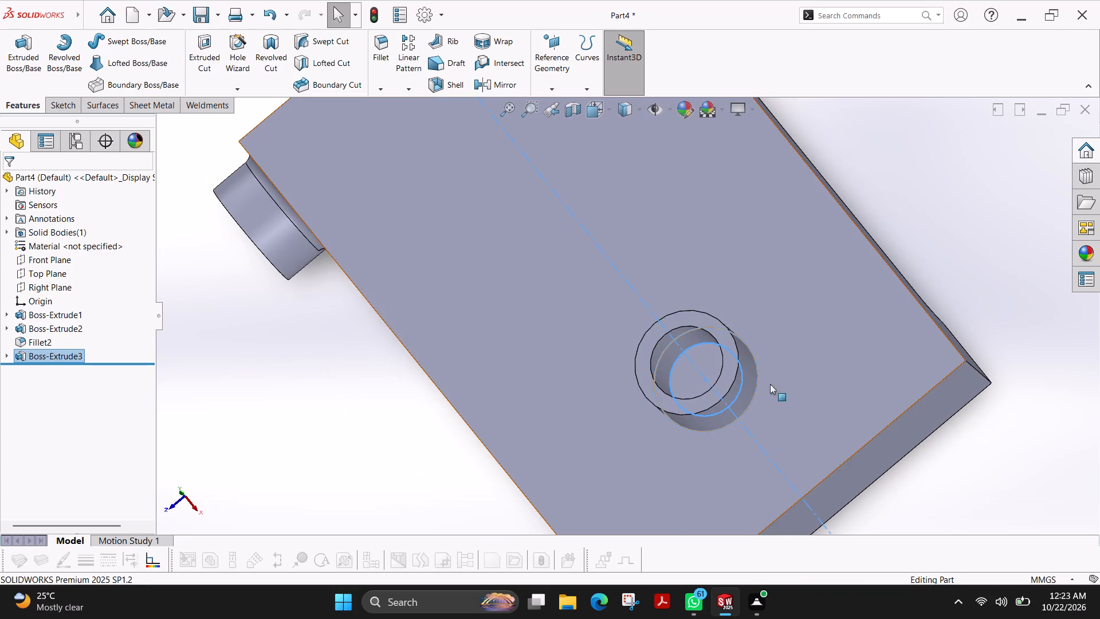
scroll(698, 377, up, 1)
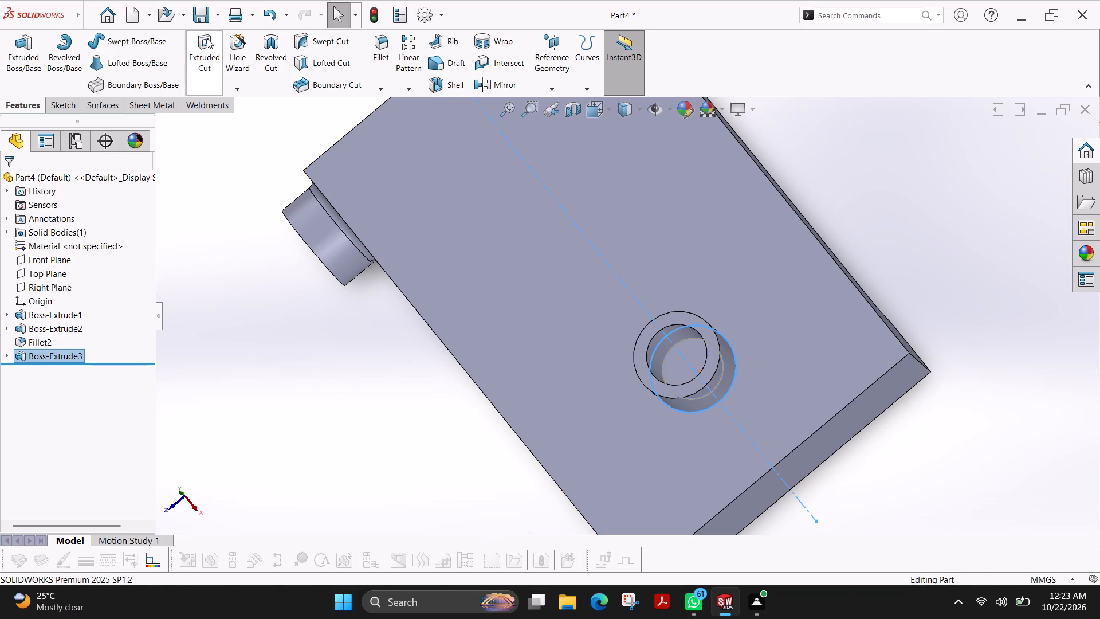
click(207, 38)
click(672, 372)
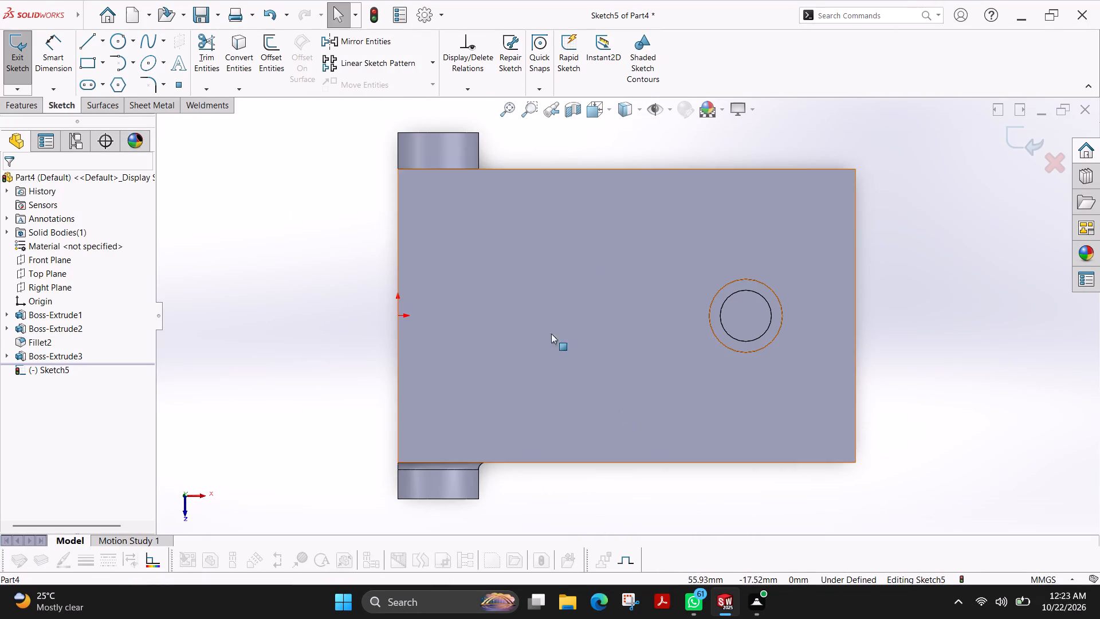
click(58, 64)
scroll(717, 293, down, 3)
scroll(777, 320, down, 2)
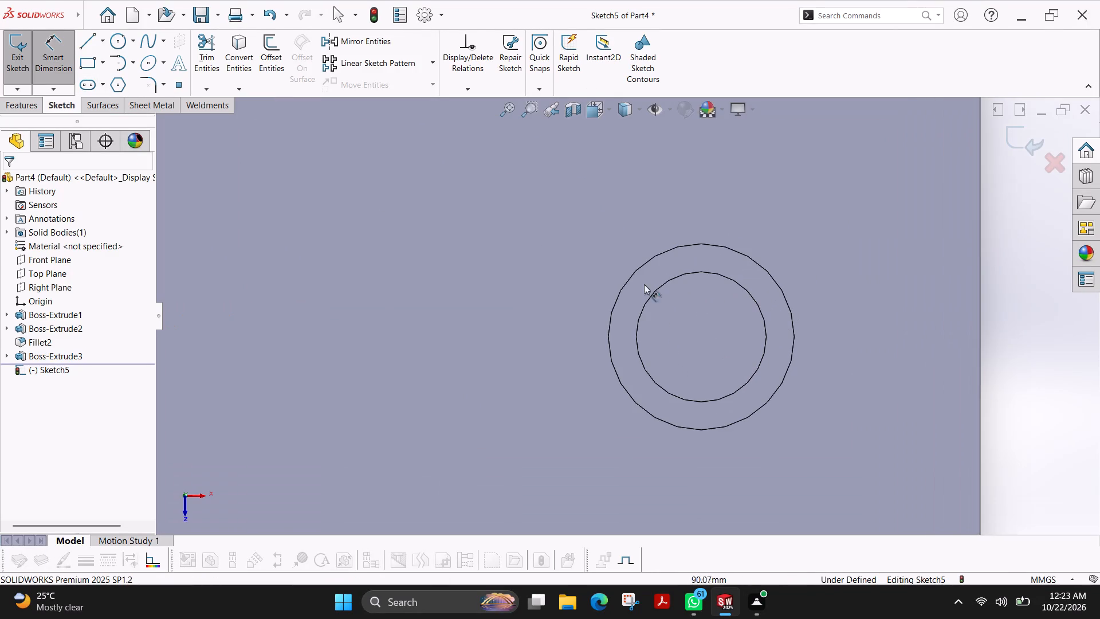
click(82, 41)
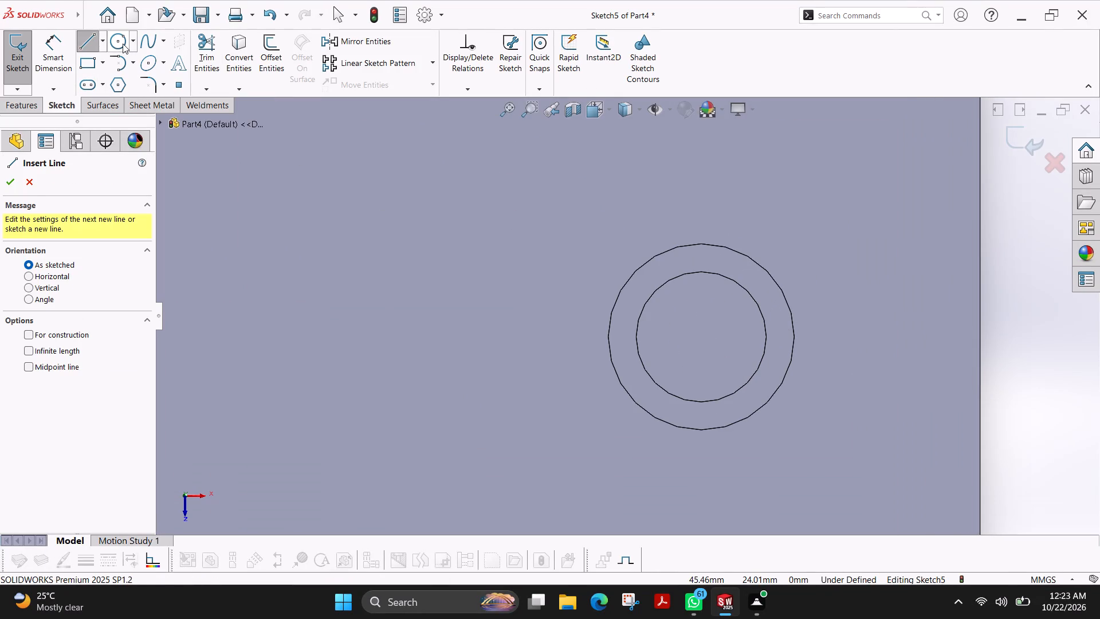
click(123, 44)
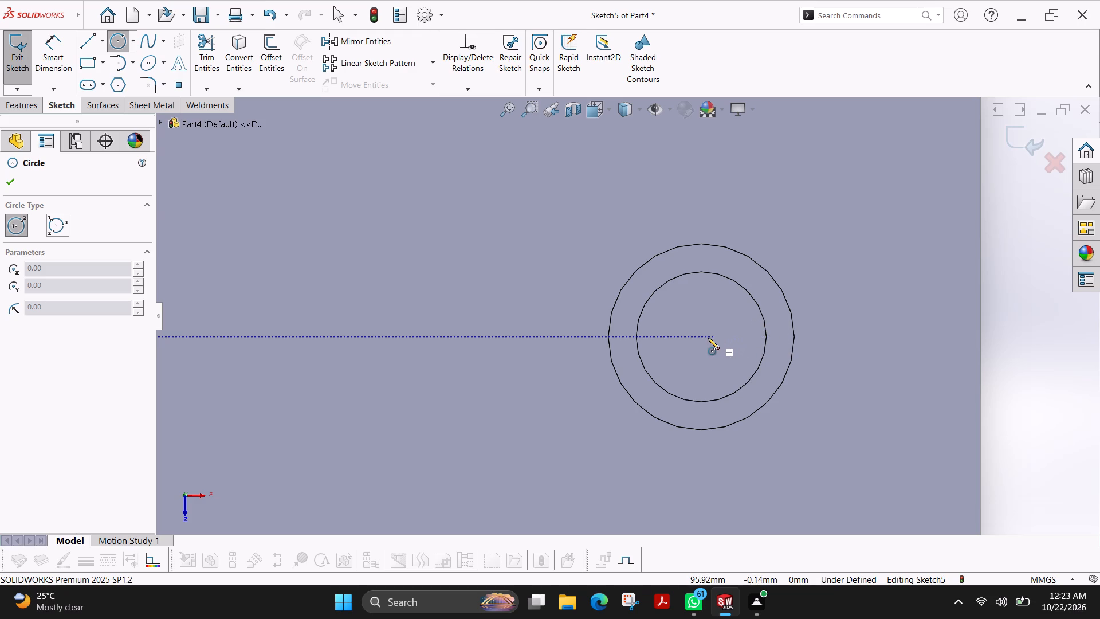
click(700, 336)
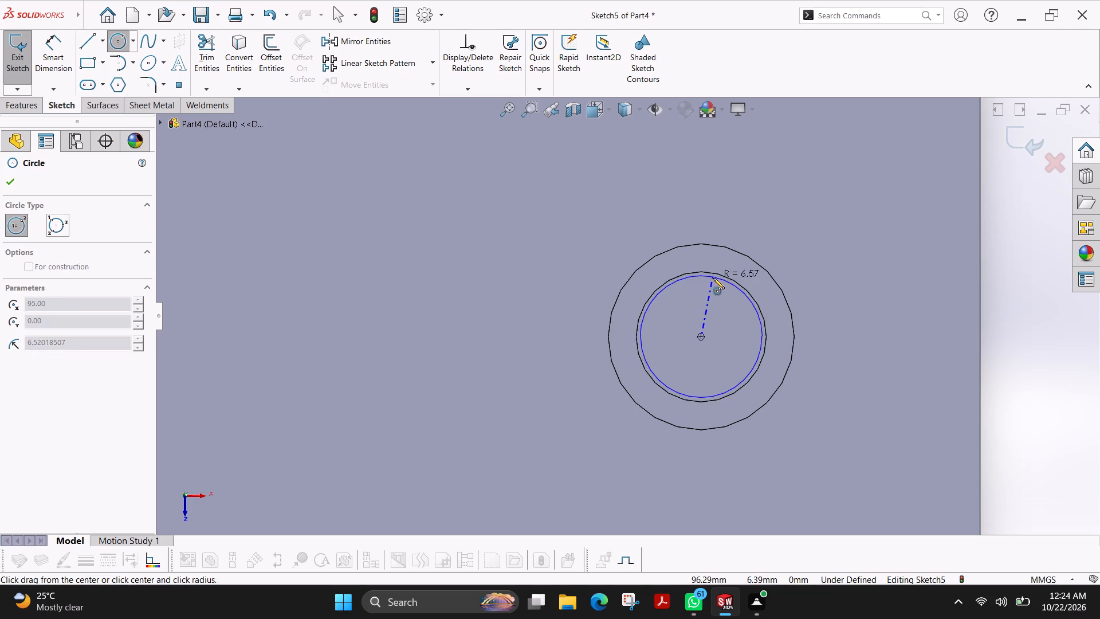
click(713, 273)
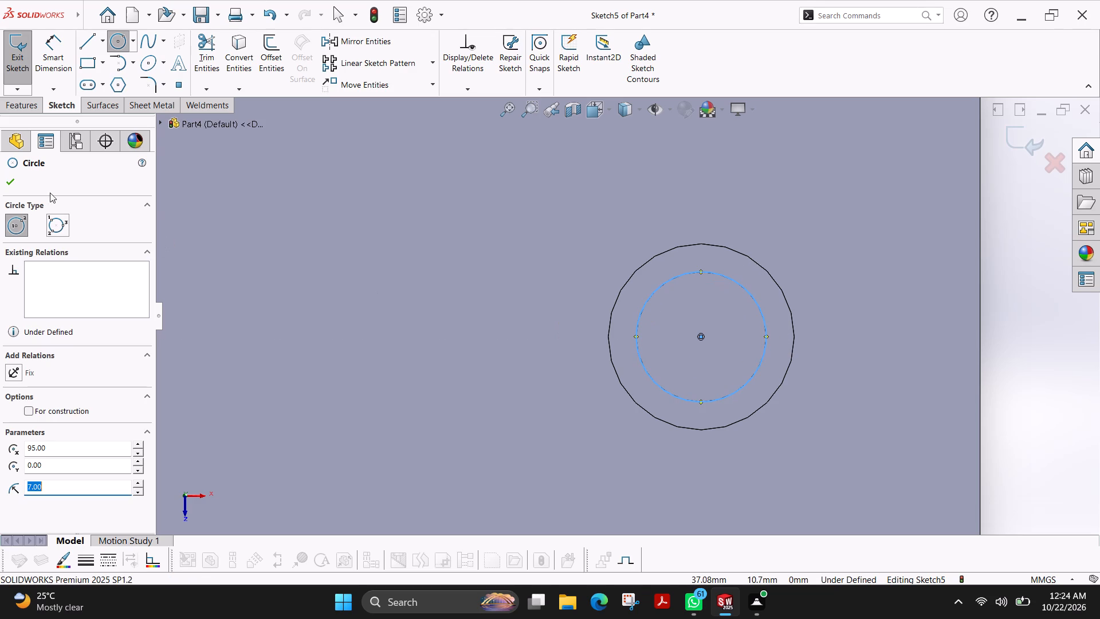
click(12, 182)
click(24, 107)
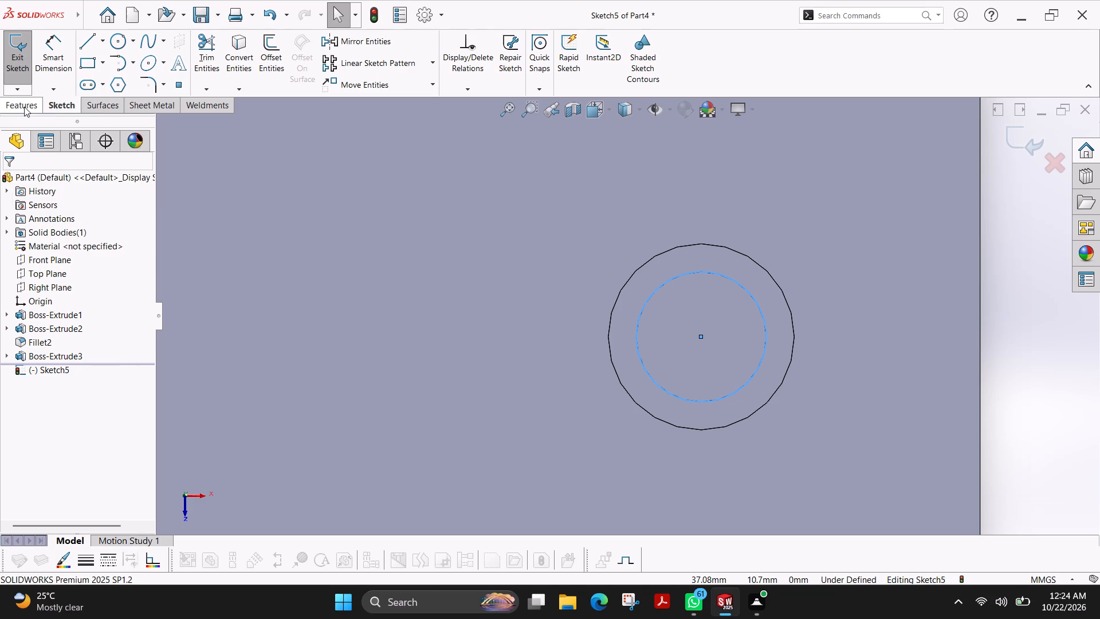
Cut the circle inside the ring boss through the plate as a blind Extruded Cut 55 mm deep.
click(198, 42)
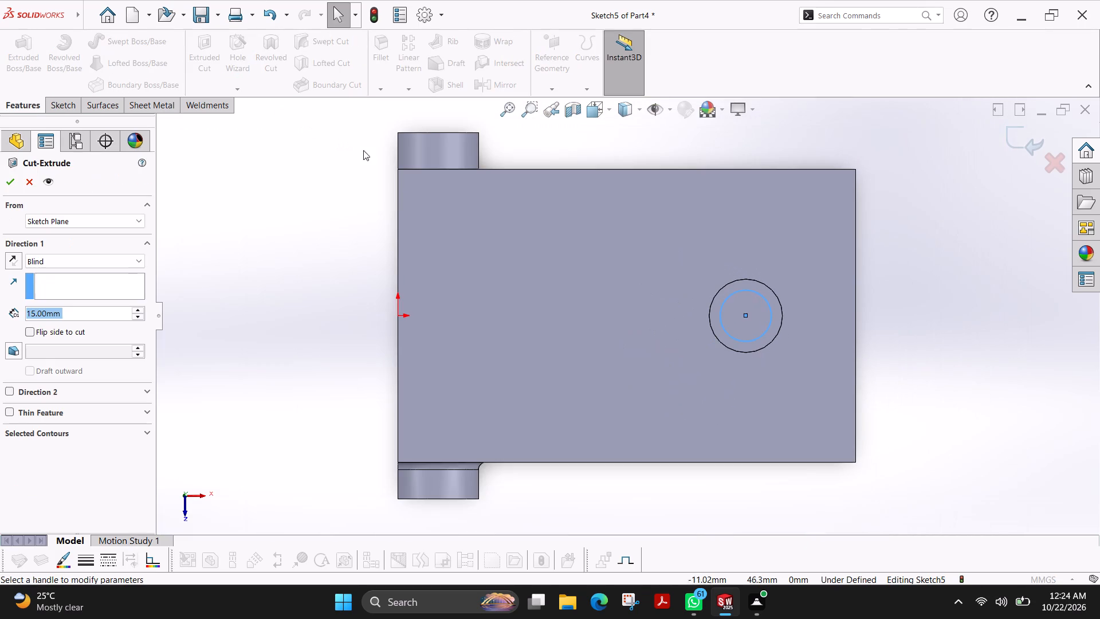
ctrl+shift+middle_drag(1002, 390, 903, 301)
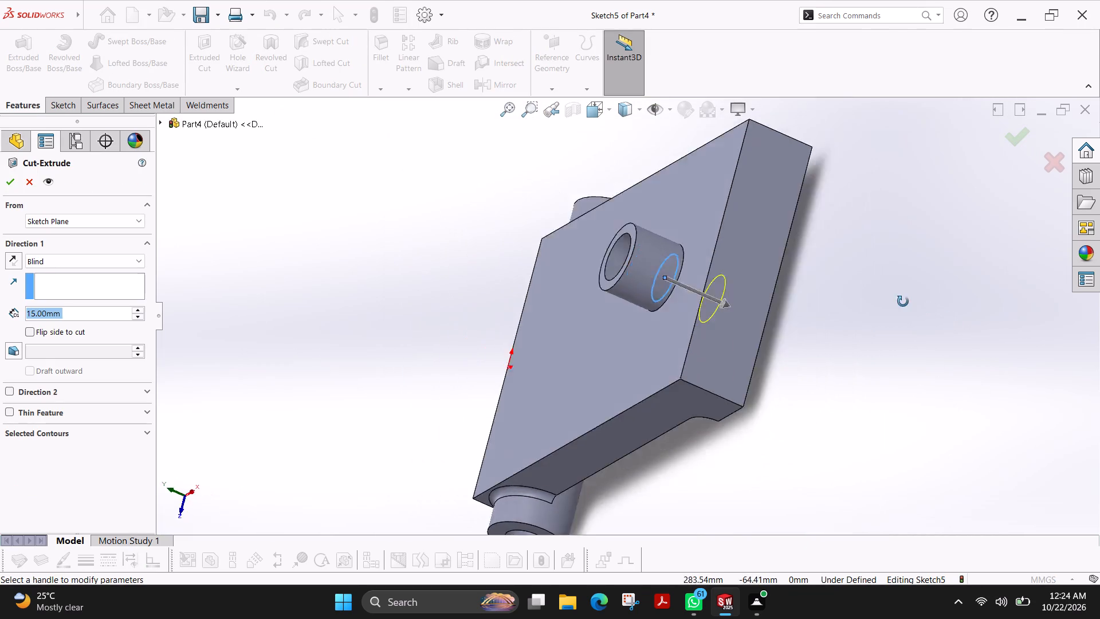
ctrl+shift+middle_drag(903, 301, 878, 293)
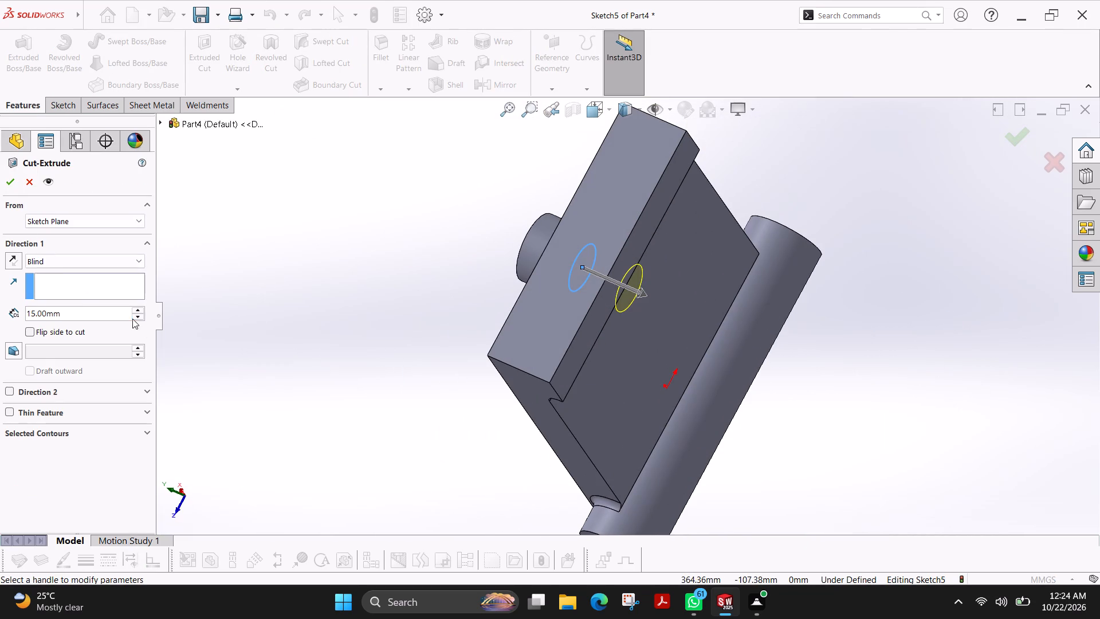
click(141, 312)
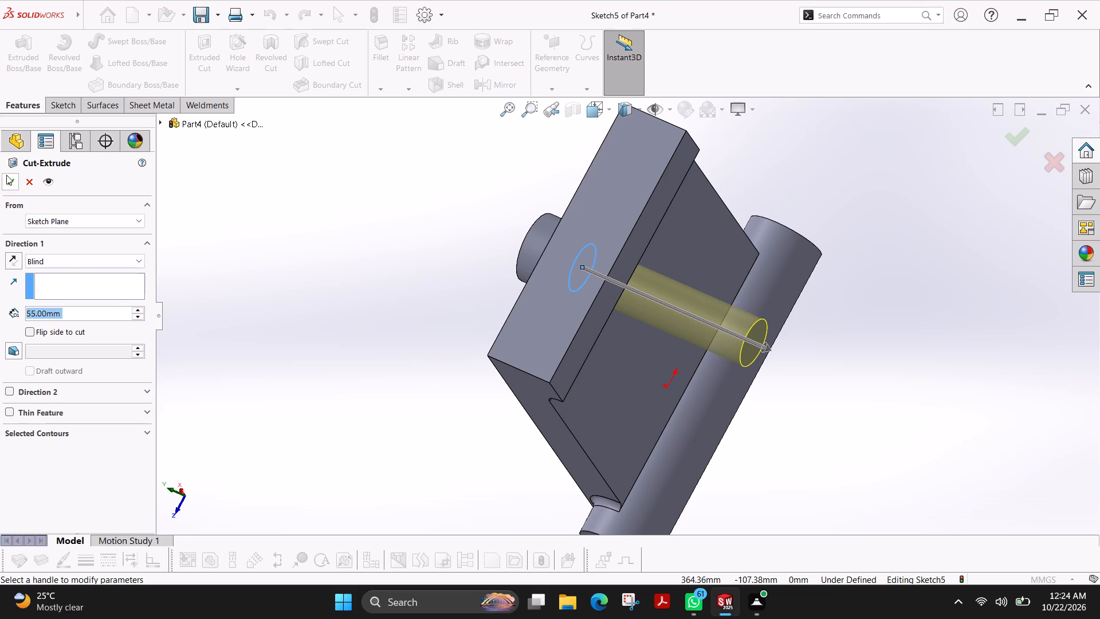
click(6, 175)
ctrl+shift+middle_drag(458, 256, 466, 257)
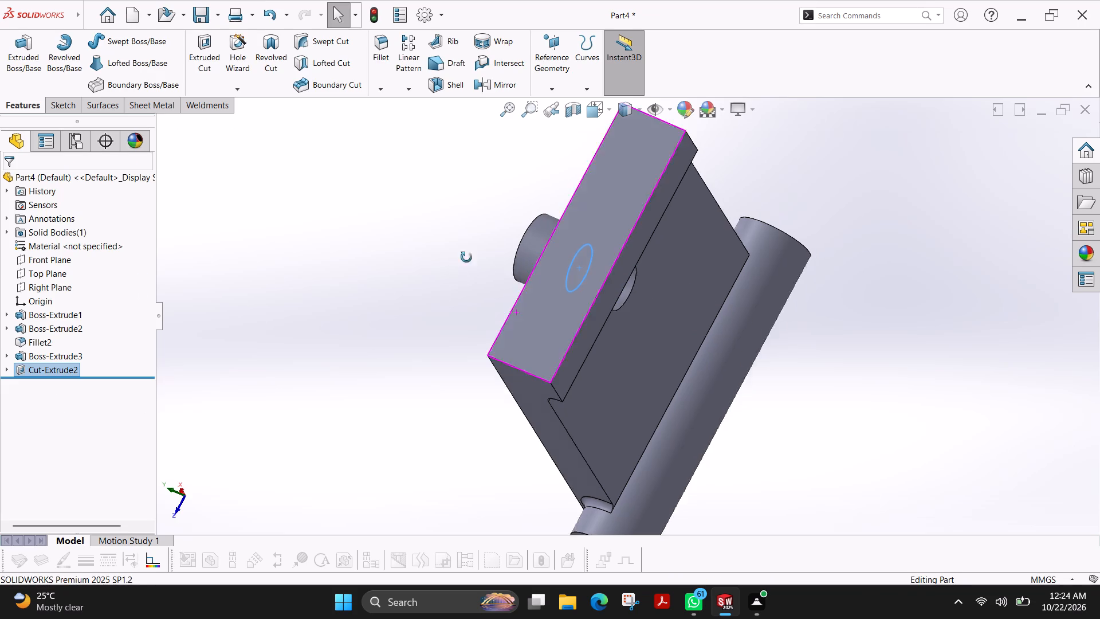
ctrl+shift+middle_drag(466, 257, 595, 299)
scroll(421, 276, up, 1)
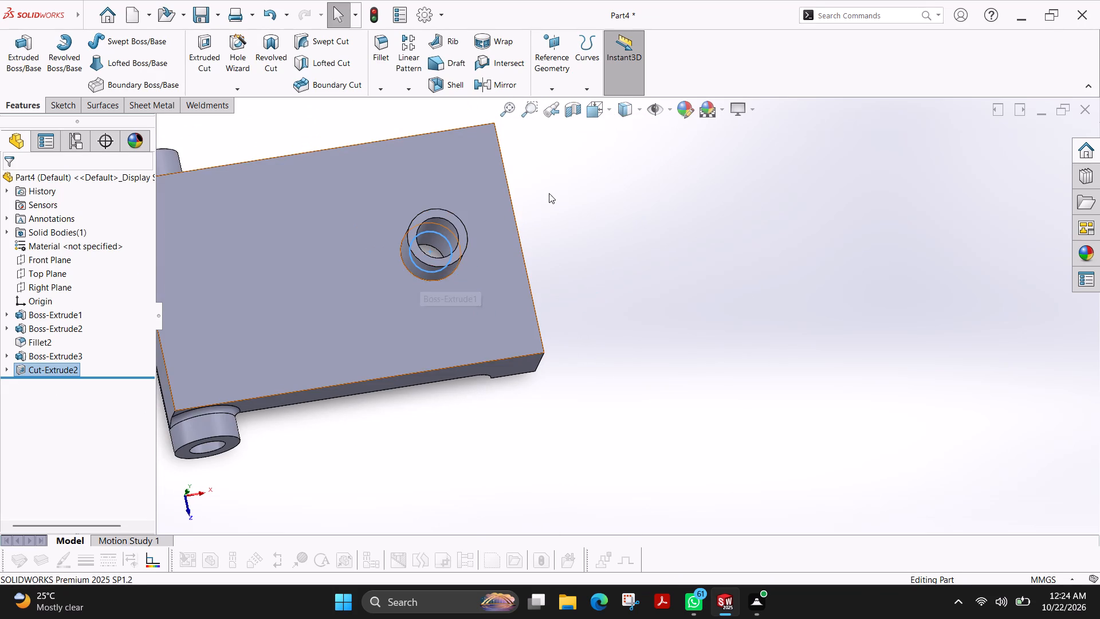
ctrl+shift+middle_drag(555, 193, 538, 203)
key(Escape)
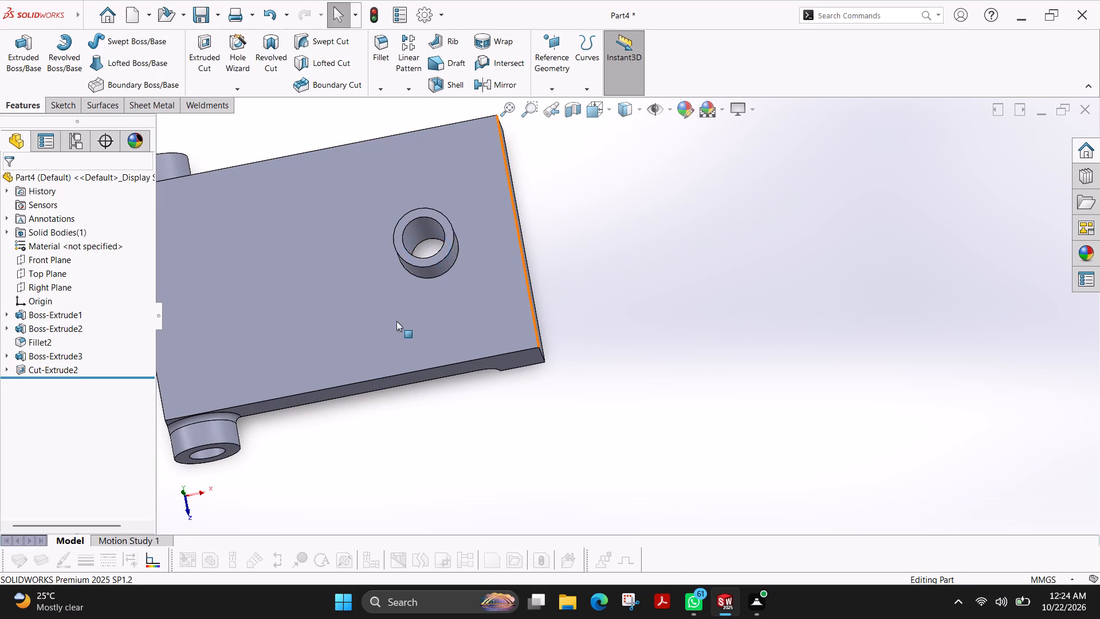
Start a sketch on the plate's top face and draw a horizontal construction line about 81 mm long from the origin toward the ring boss.
scroll(358, 303, up, 2)
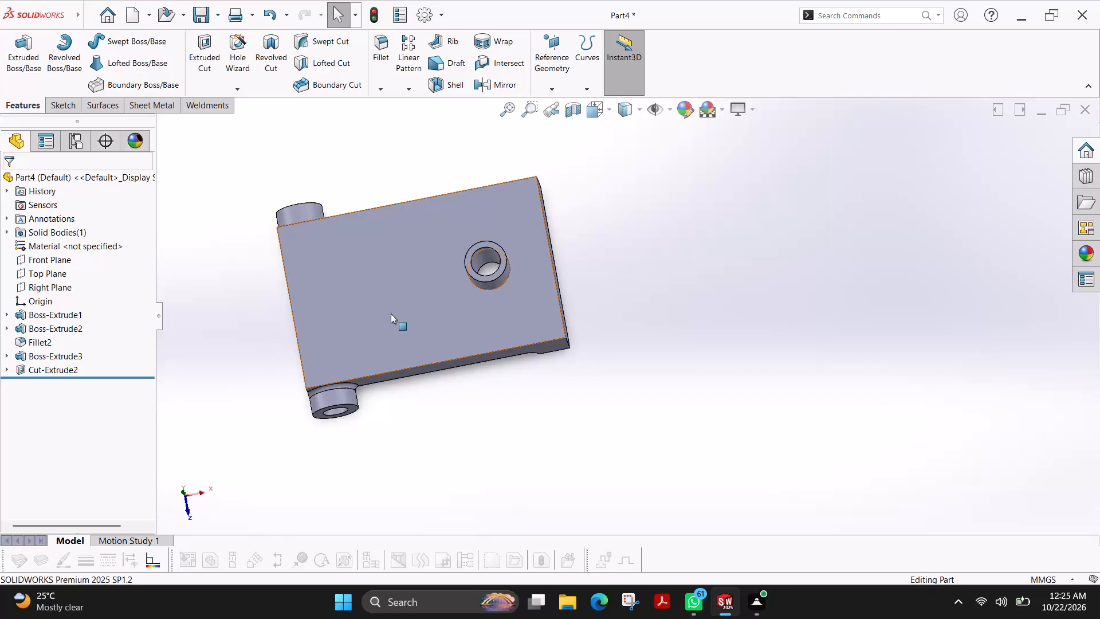
click(348, 293)
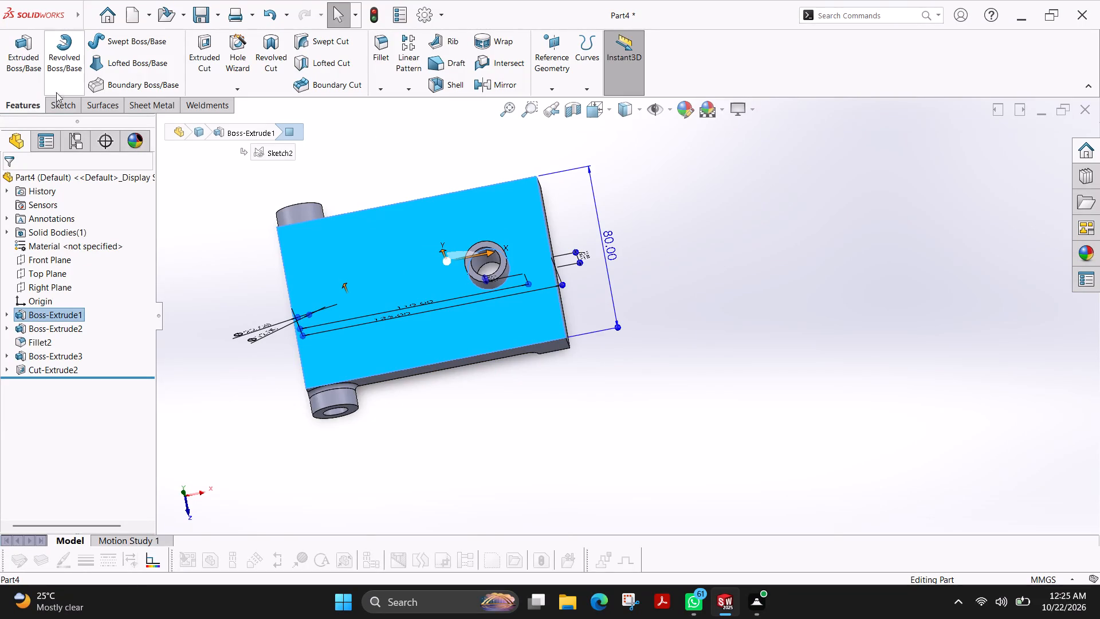
click(64, 101)
click(18, 58)
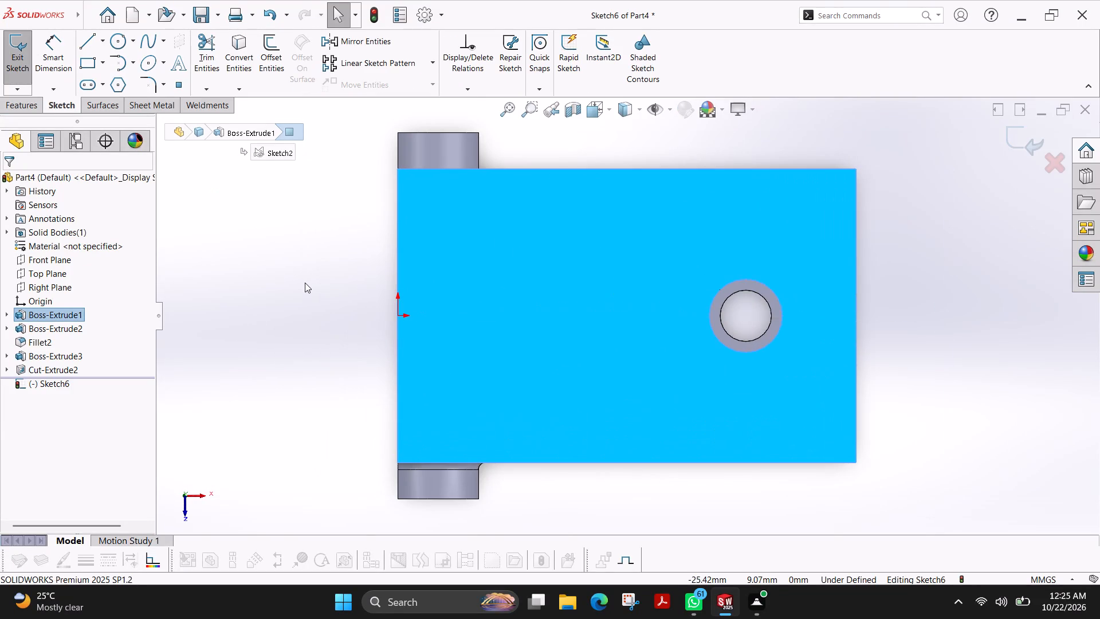
key(Escape)
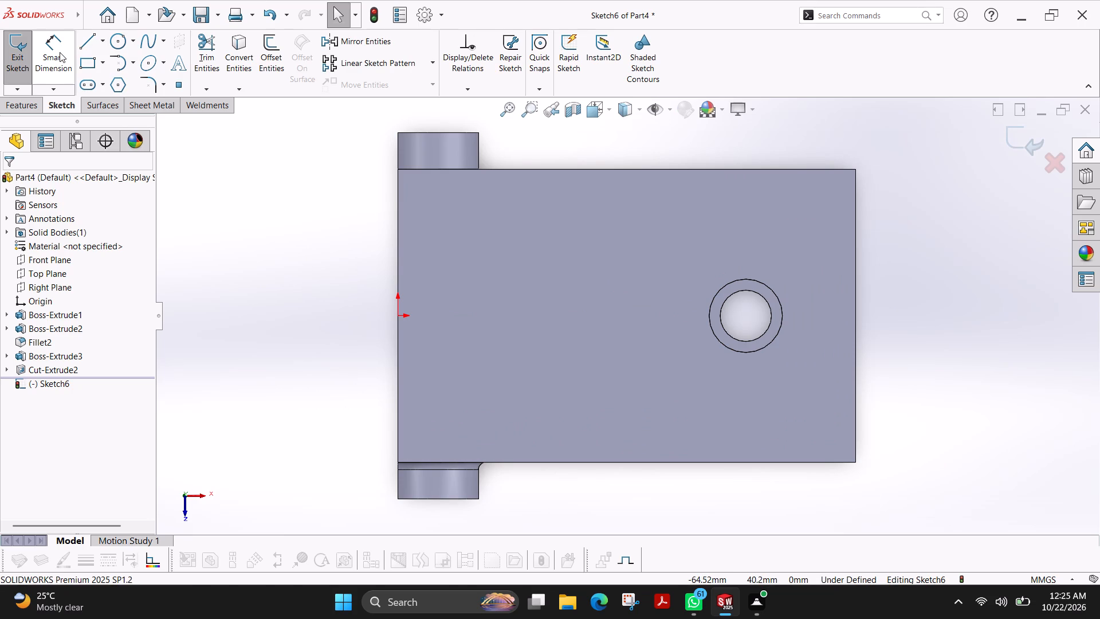
click(81, 45)
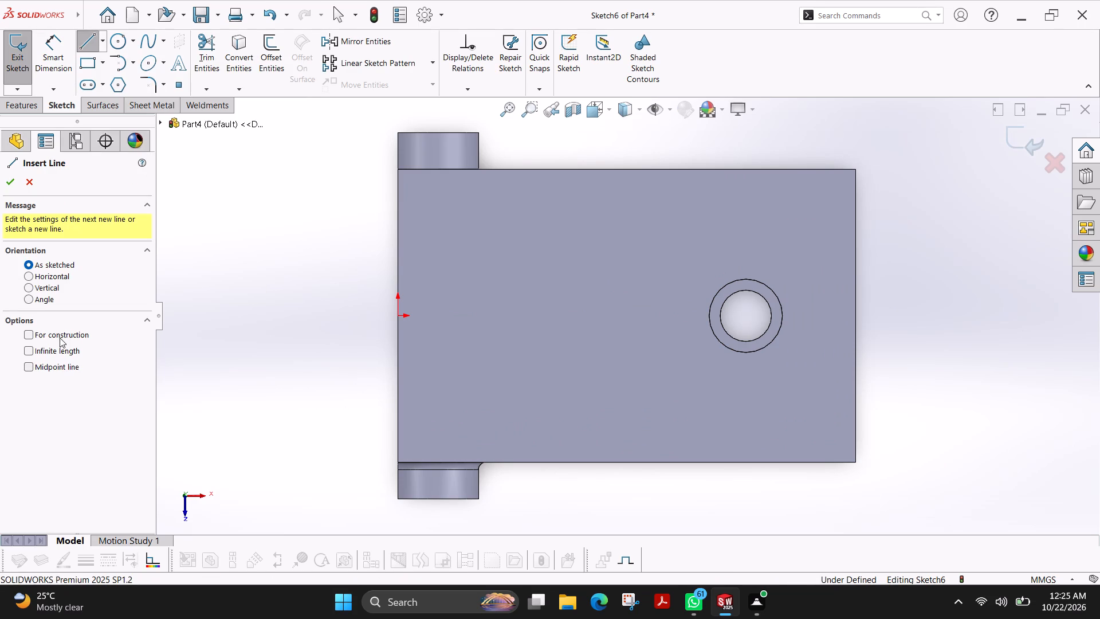
click(66, 334)
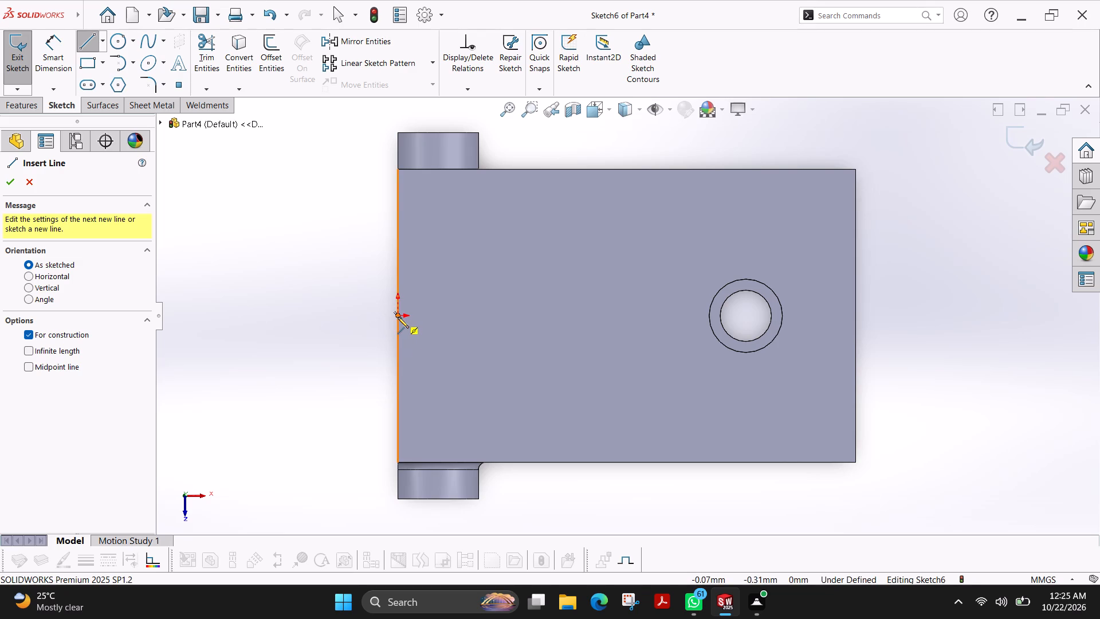
click(398, 317)
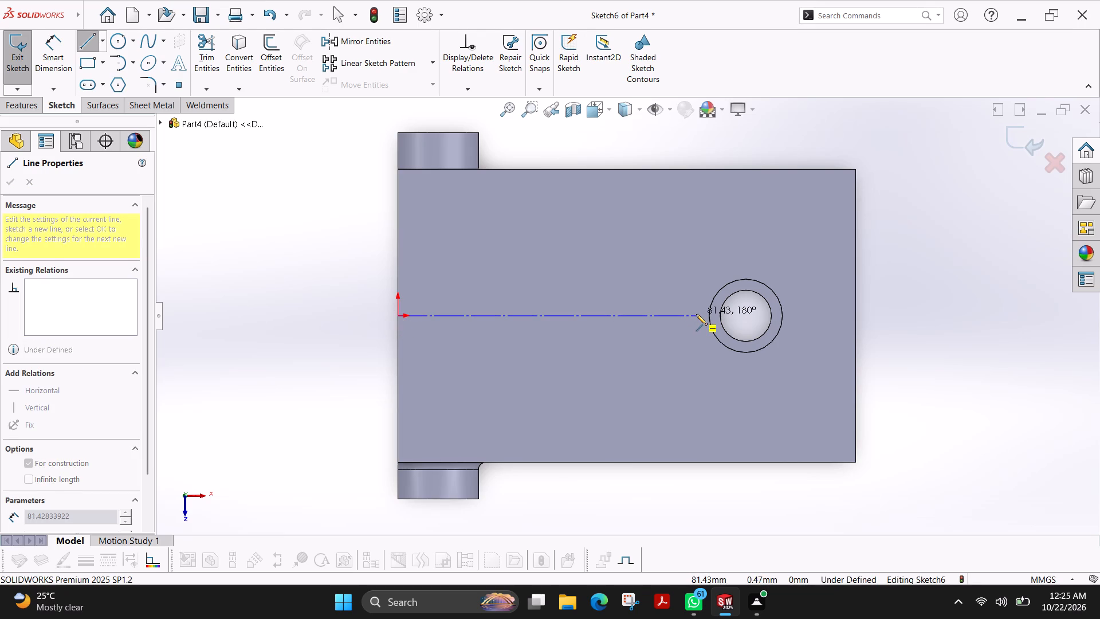
click(696, 314)
key(Escape)
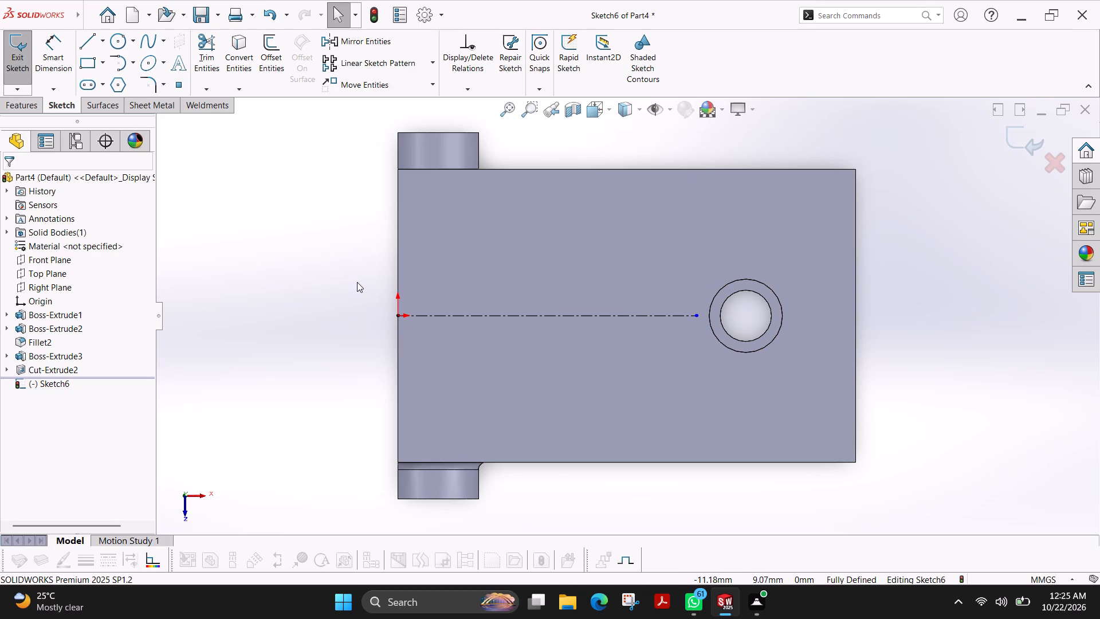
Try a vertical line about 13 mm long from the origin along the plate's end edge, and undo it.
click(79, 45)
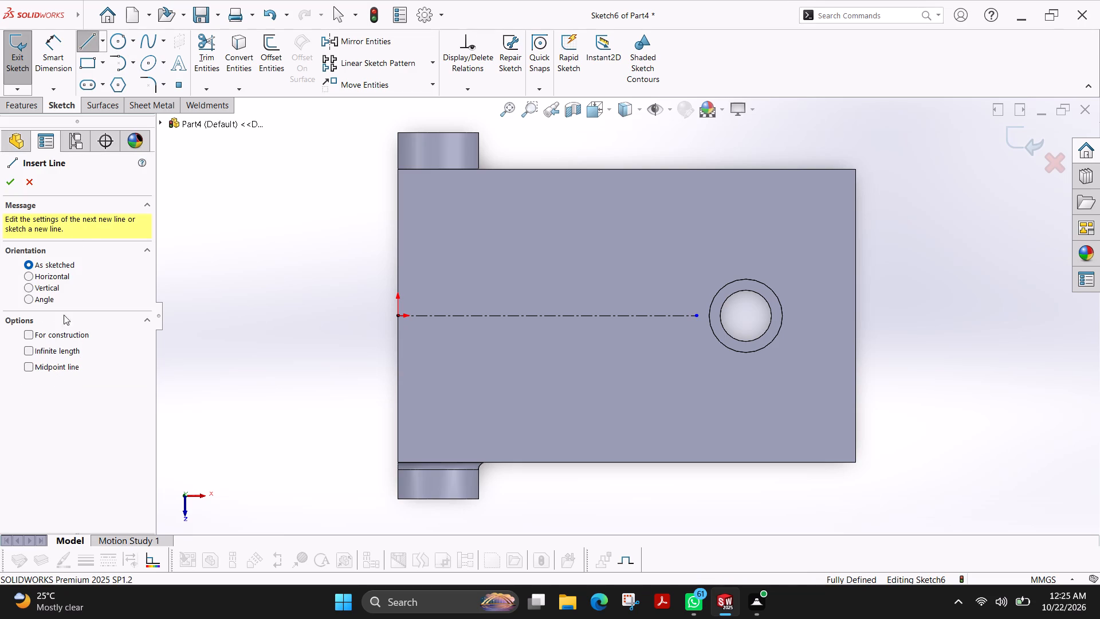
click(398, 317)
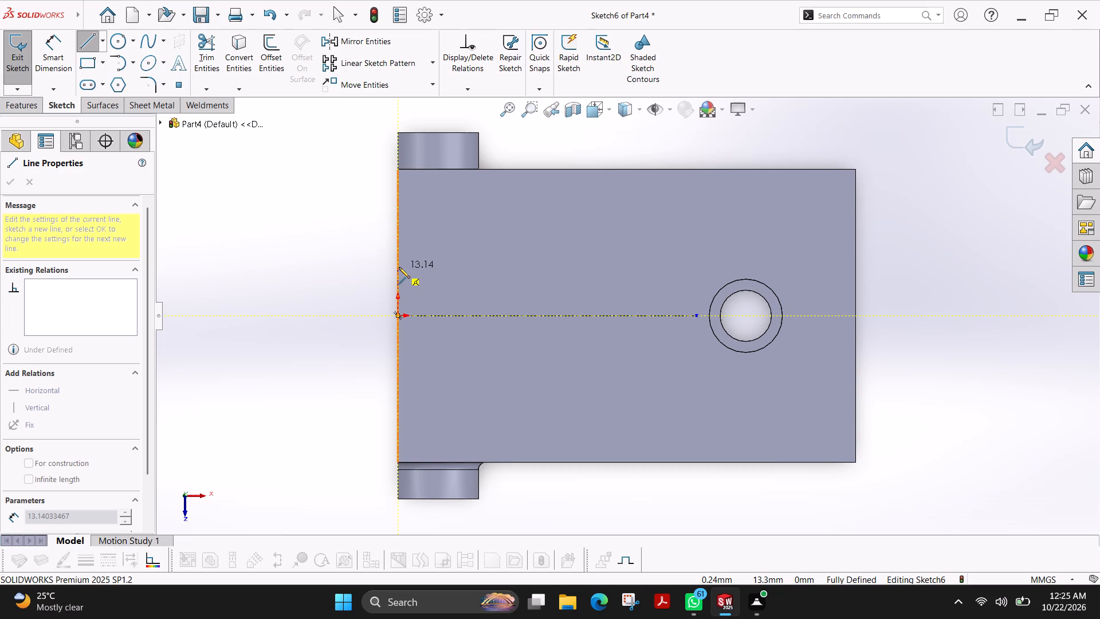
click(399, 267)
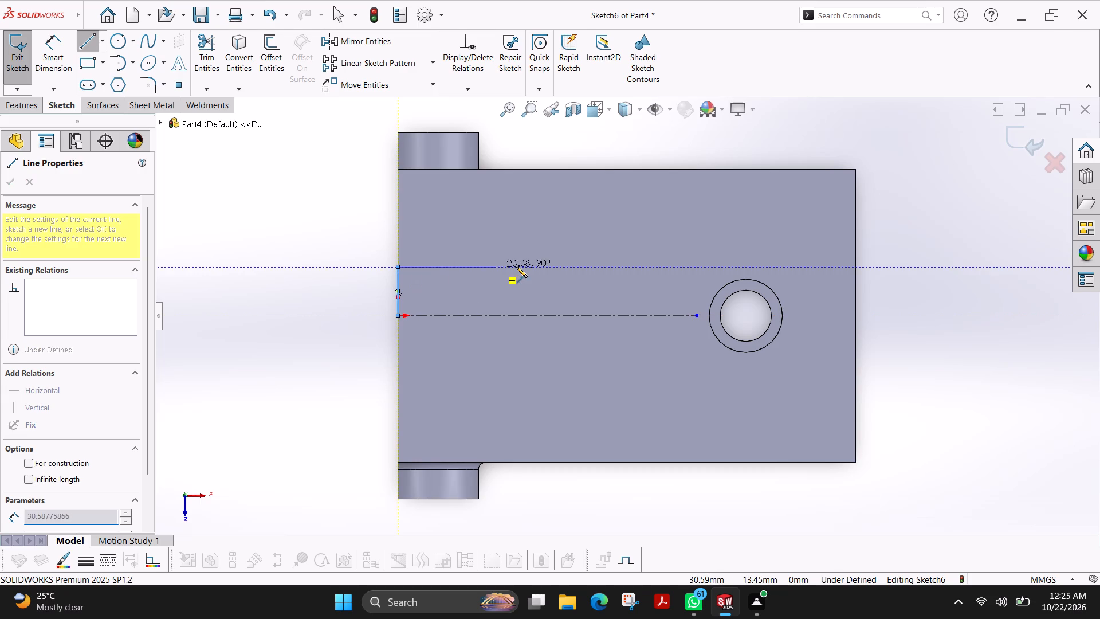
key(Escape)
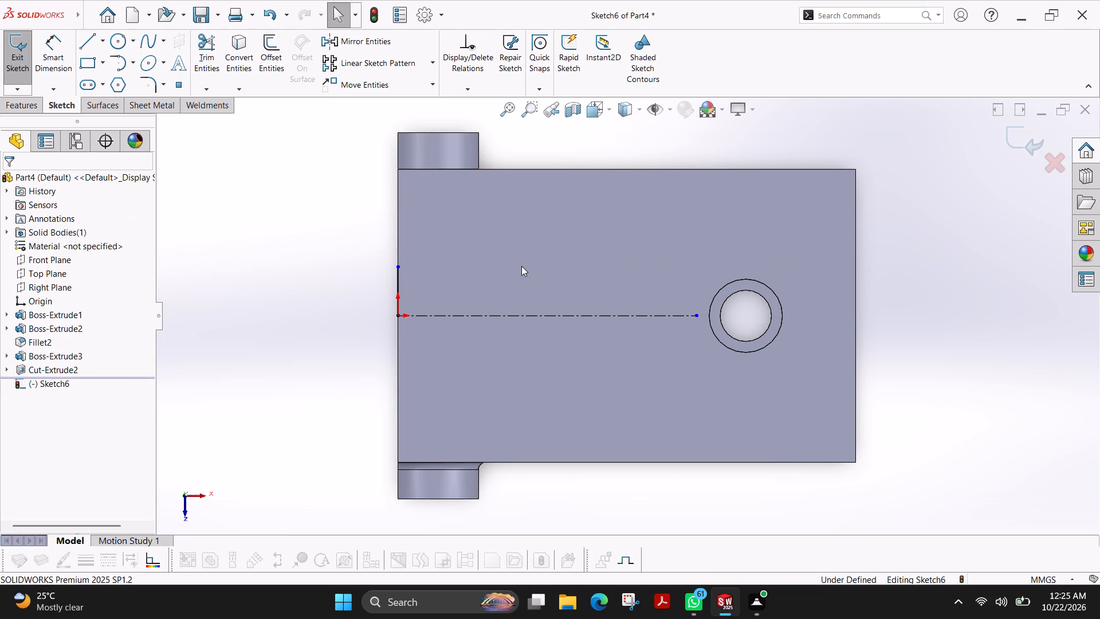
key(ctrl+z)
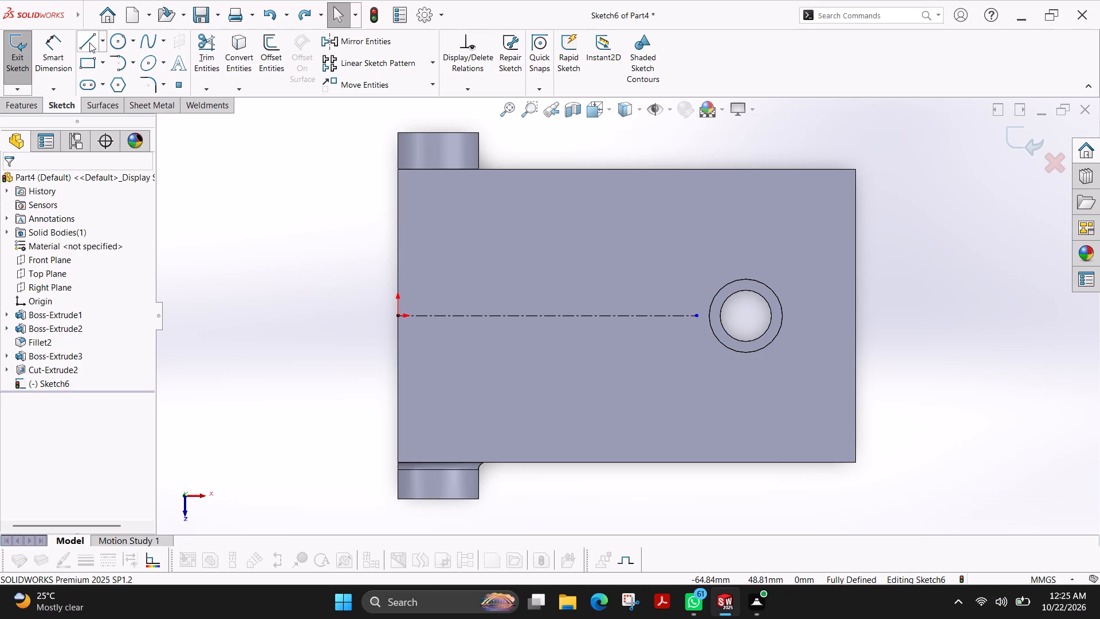
Sketch a closed rectangle about 74 by 31 mm, starting with a midpoint line centred on the origin along the plate's end edge.
click(89, 42)
click(50, 367)
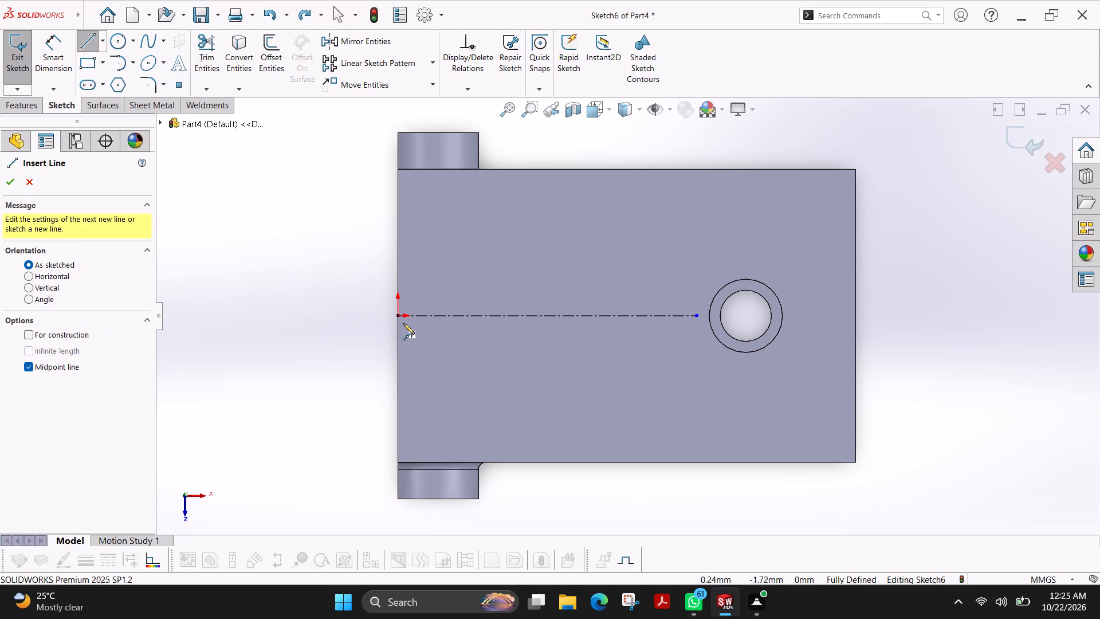
click(398, 316)
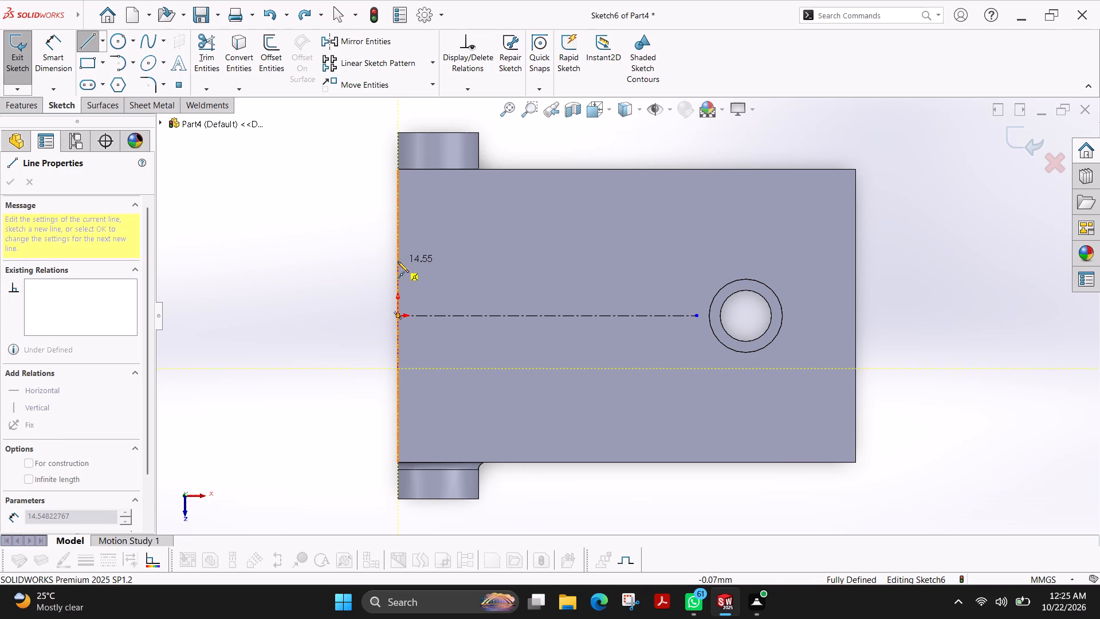
click(398, 259)
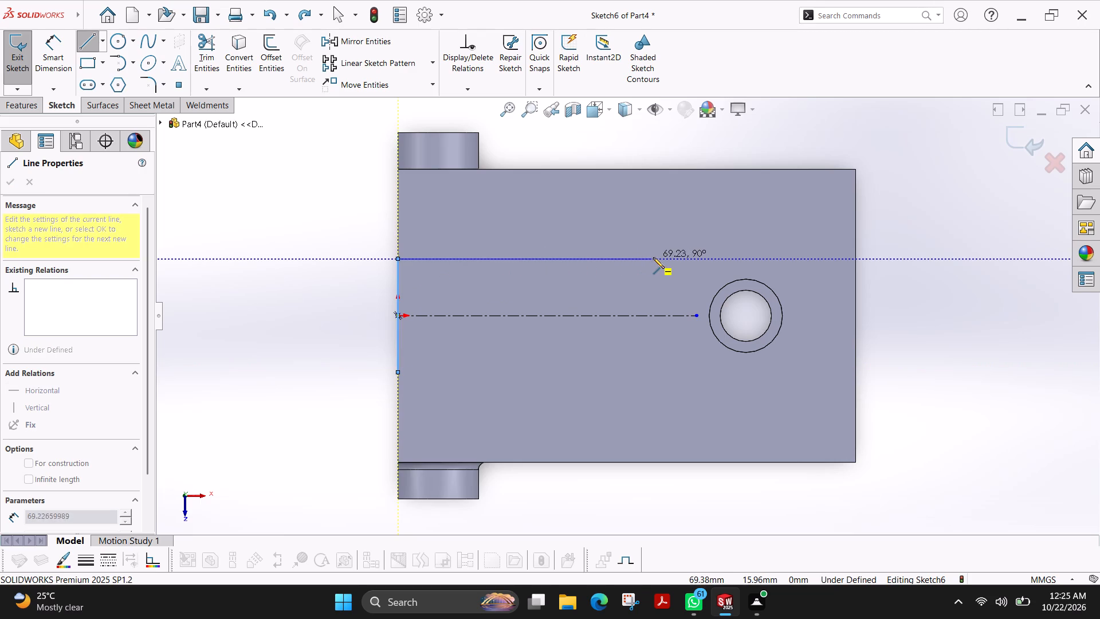
click(669, 257)
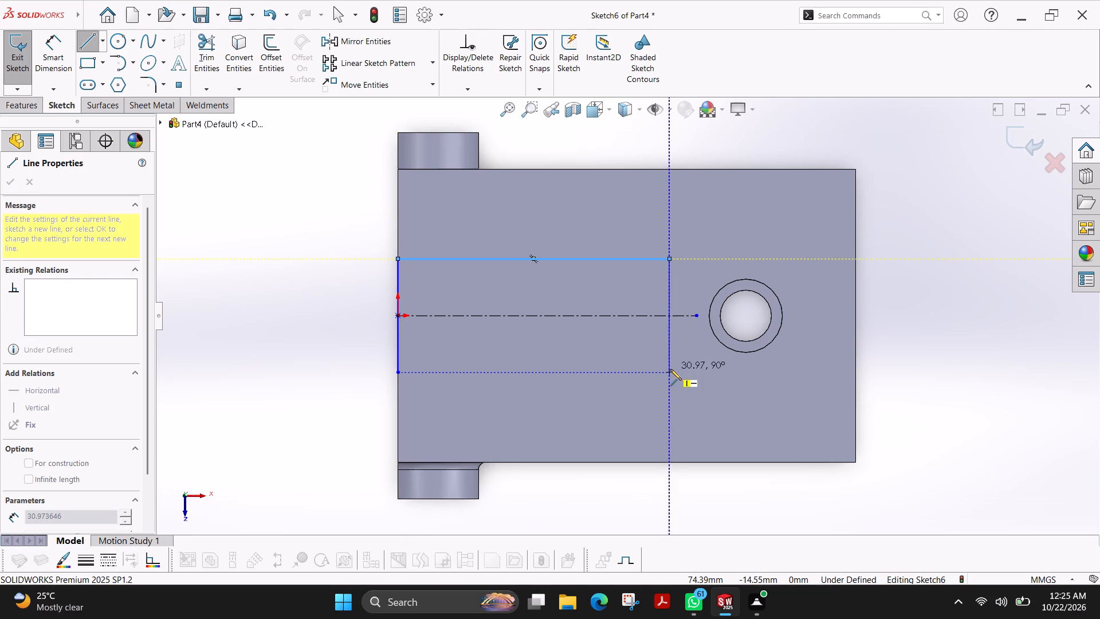
click(669, 373)
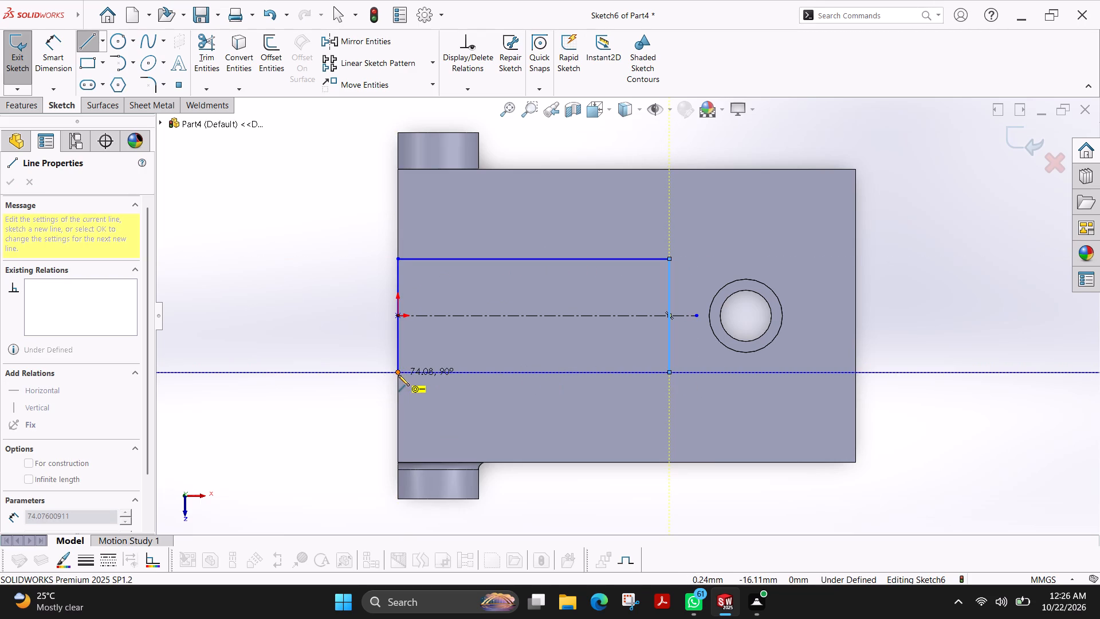
click(397, 373)
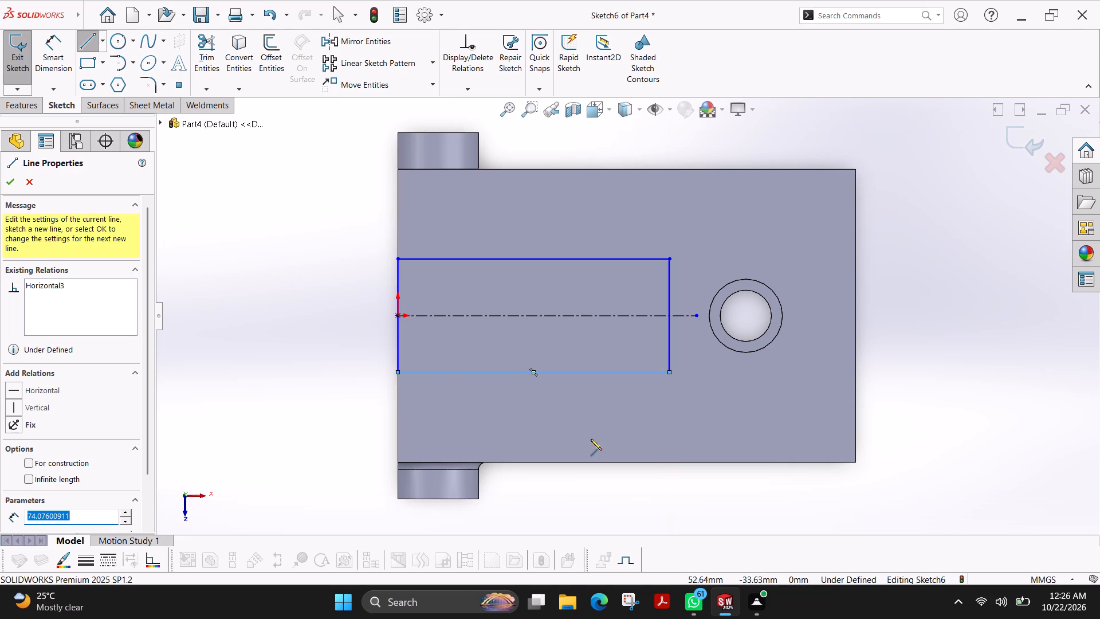
key(Escape)
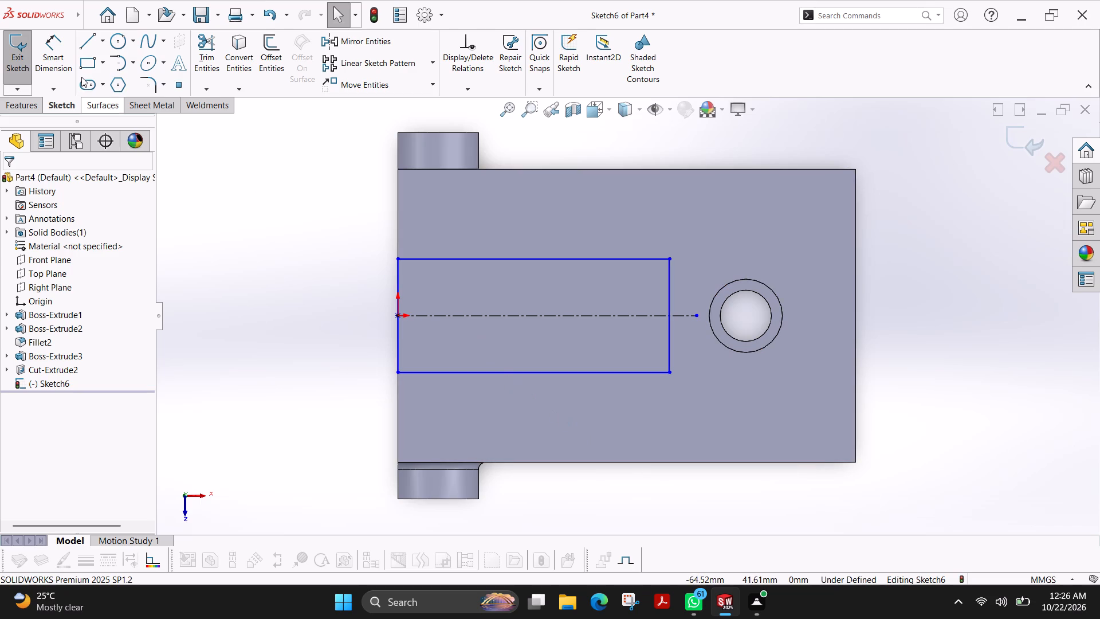
Dimension the rectangle's long side to 62 mm.
click(42, 48)
click(541, 258)
scroll(545, 161, up, 1)
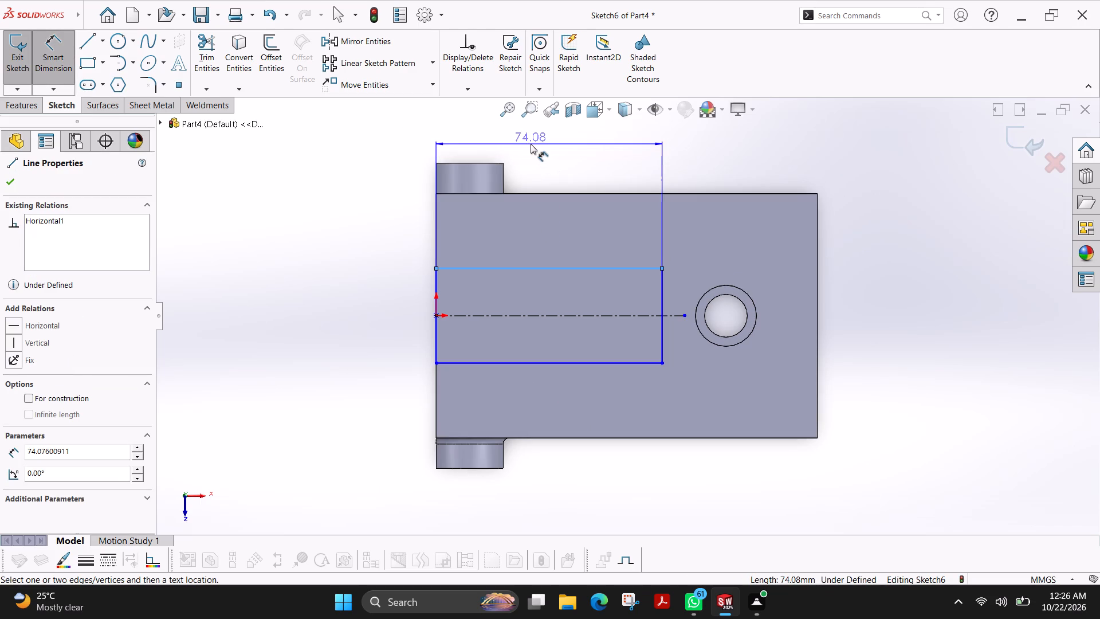
click(531, 144)
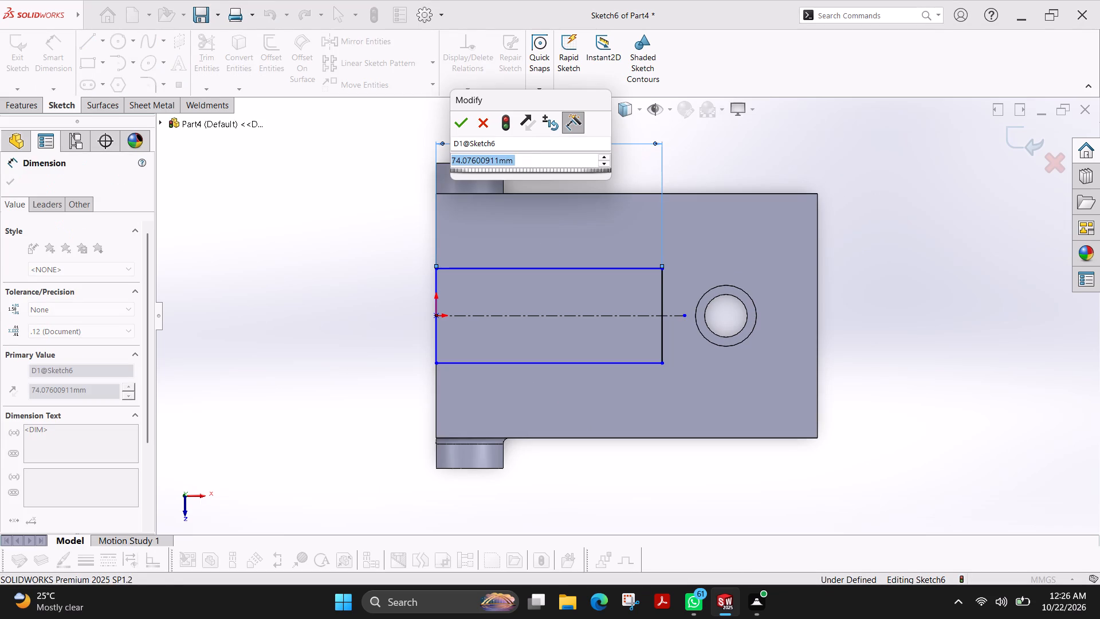
text(62)
key(Return)
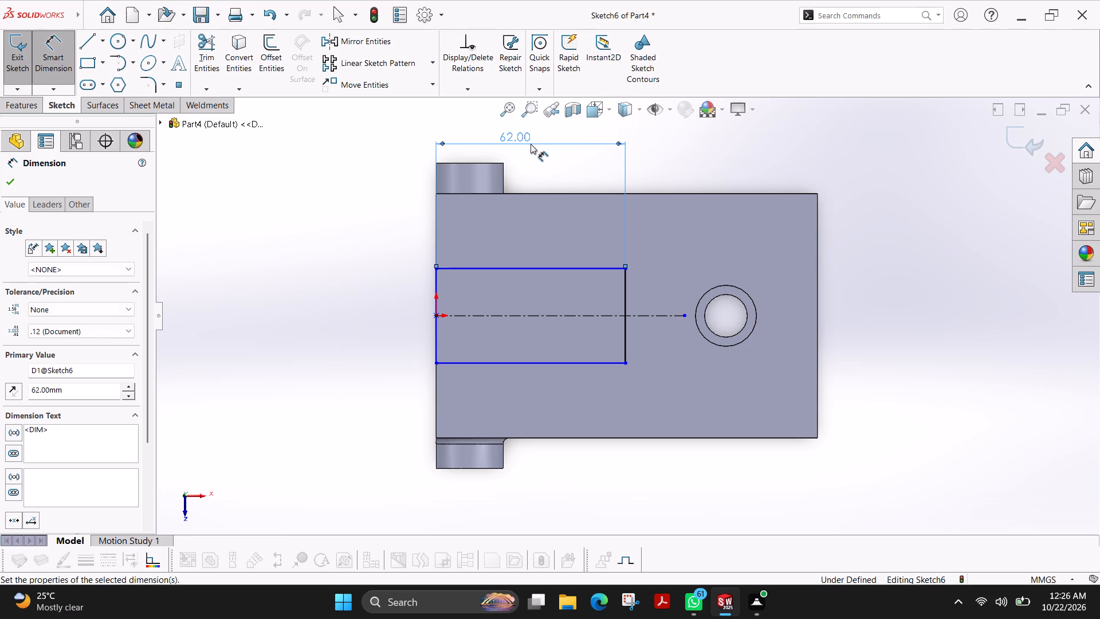
Dimension the distance between the rectangle's two long sides to 31 mm.
click(497, 269)
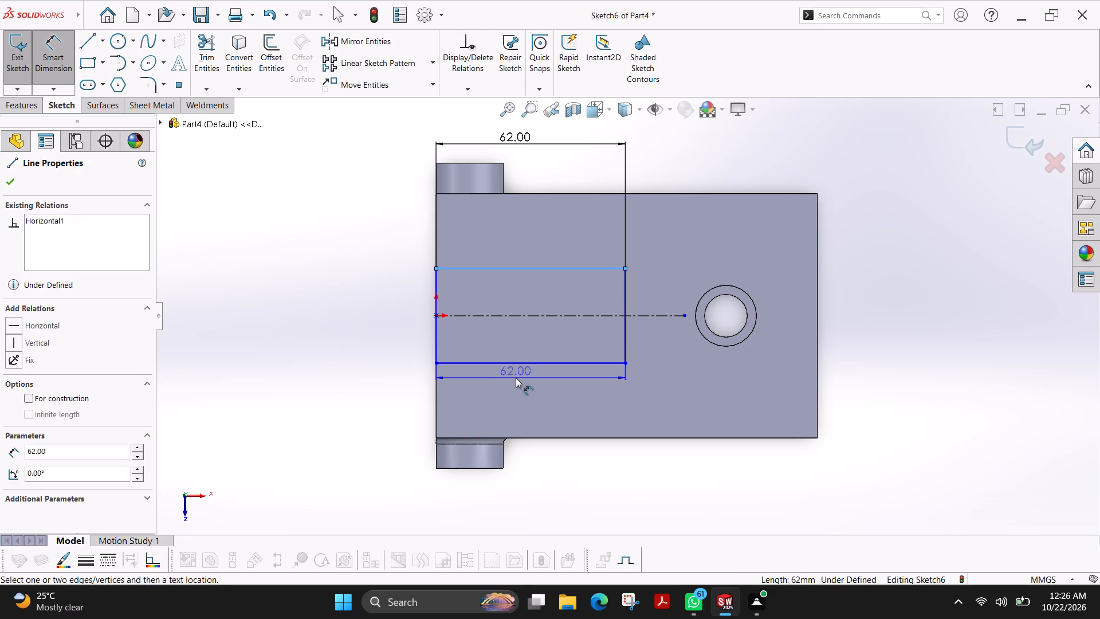
click(516, 365)
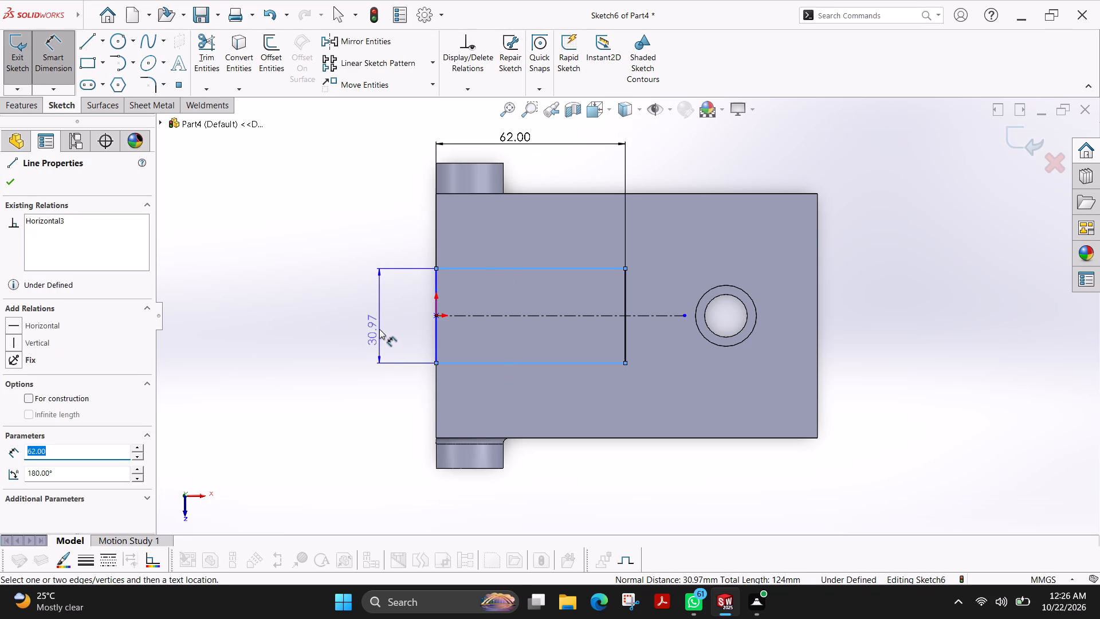
click(379, 329)
text(31)
key(Return)
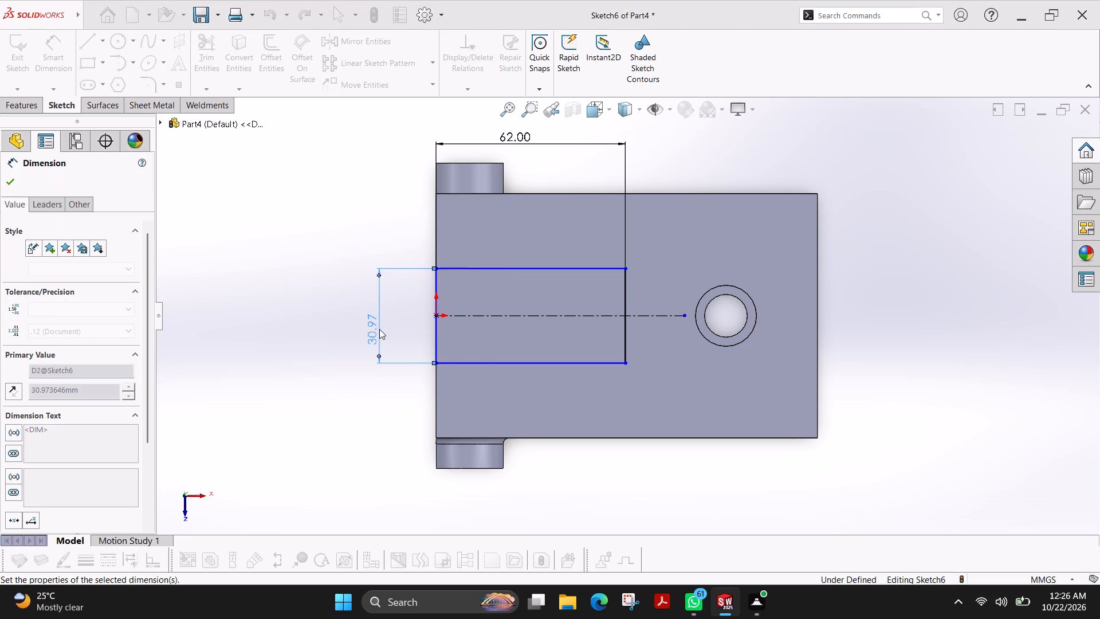
Dimension the distance from the horizontal centreline to the rectangle's upper long side to 15.5 mm.
scroll(371, 295, down, 2)
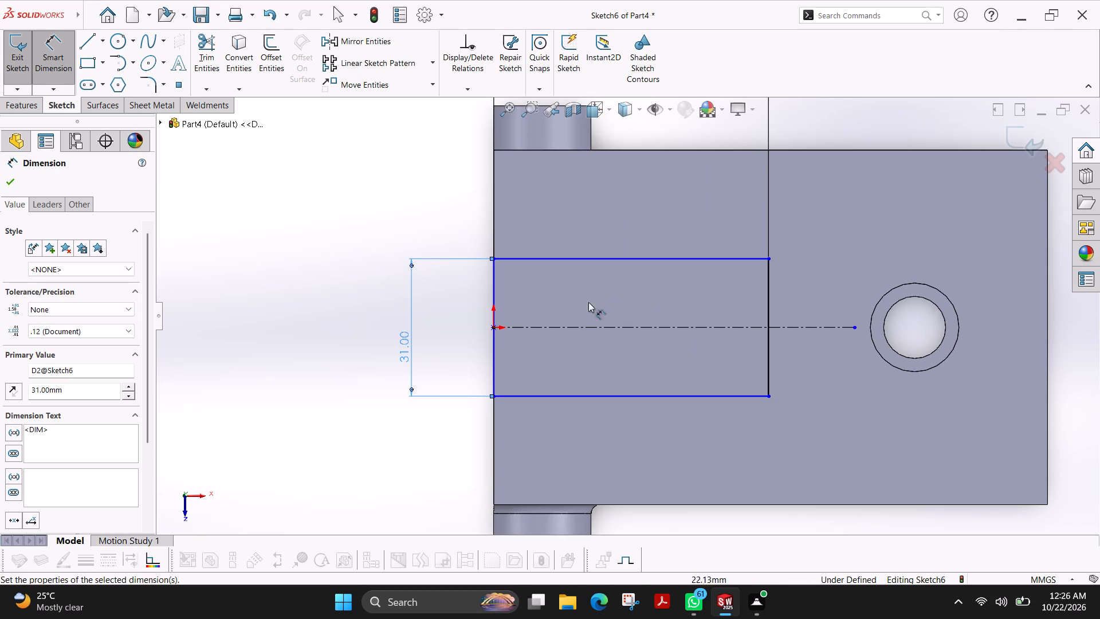
click(577, 325)
click(582, 258)
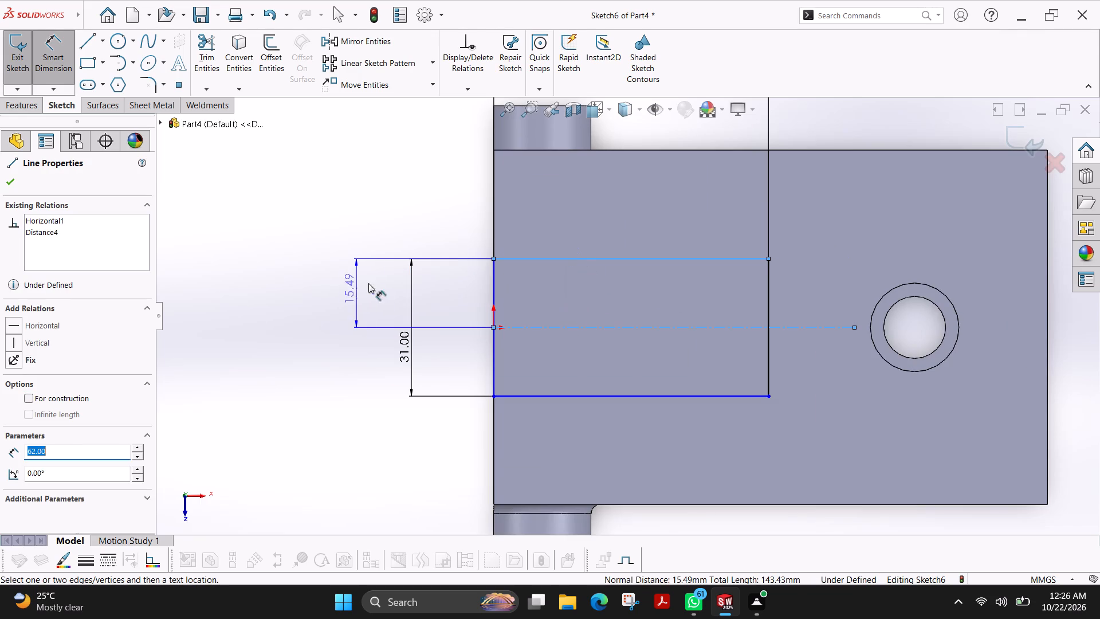
click(460, 286)
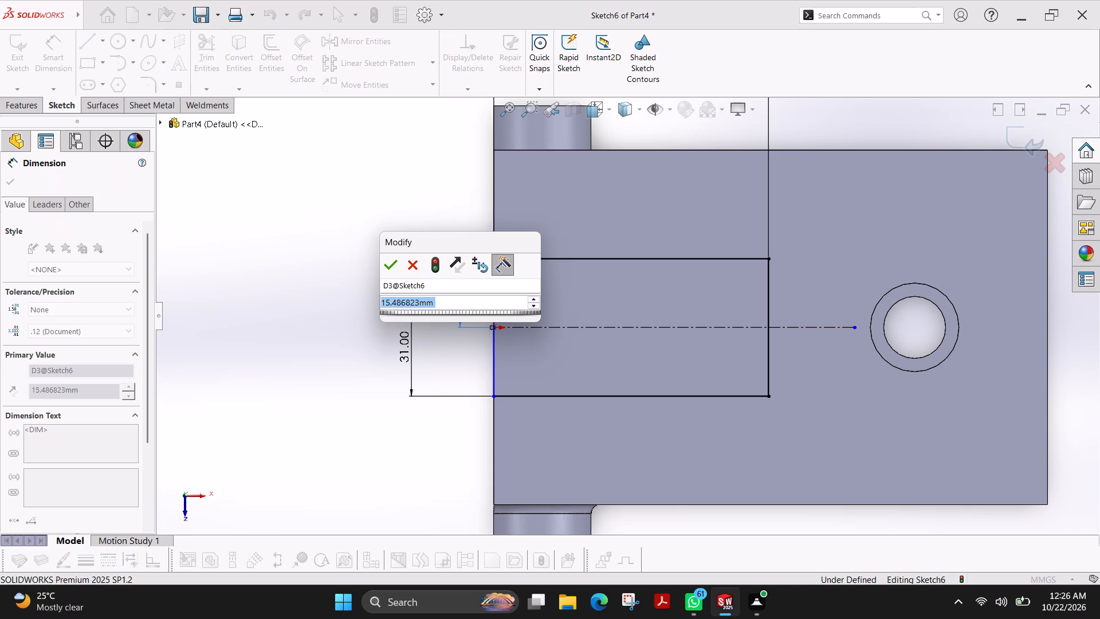
text(15.)
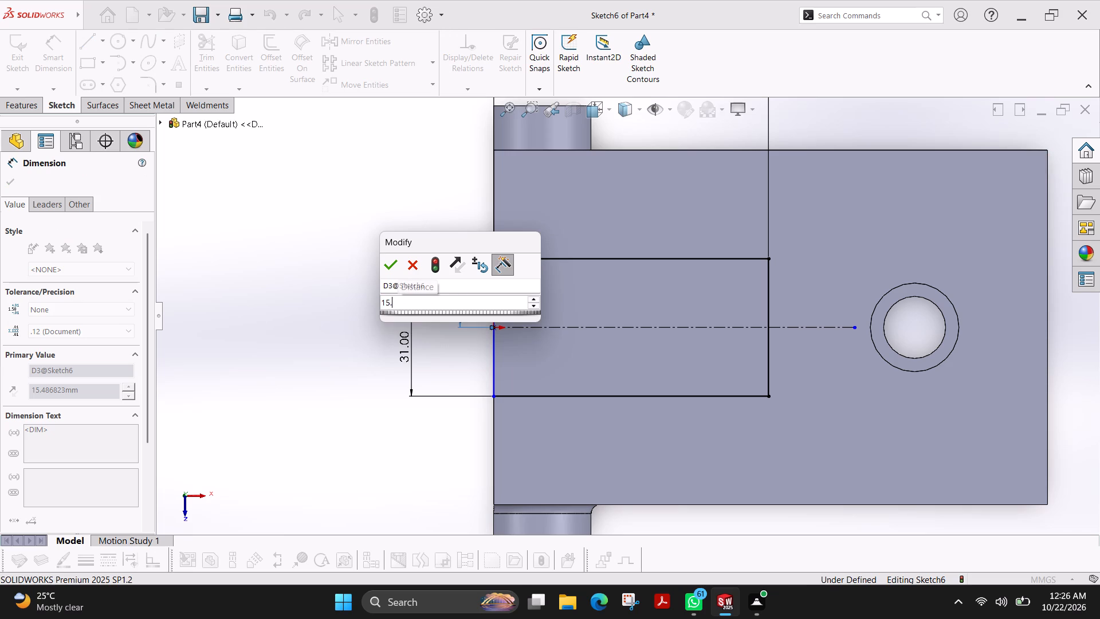
key(5)
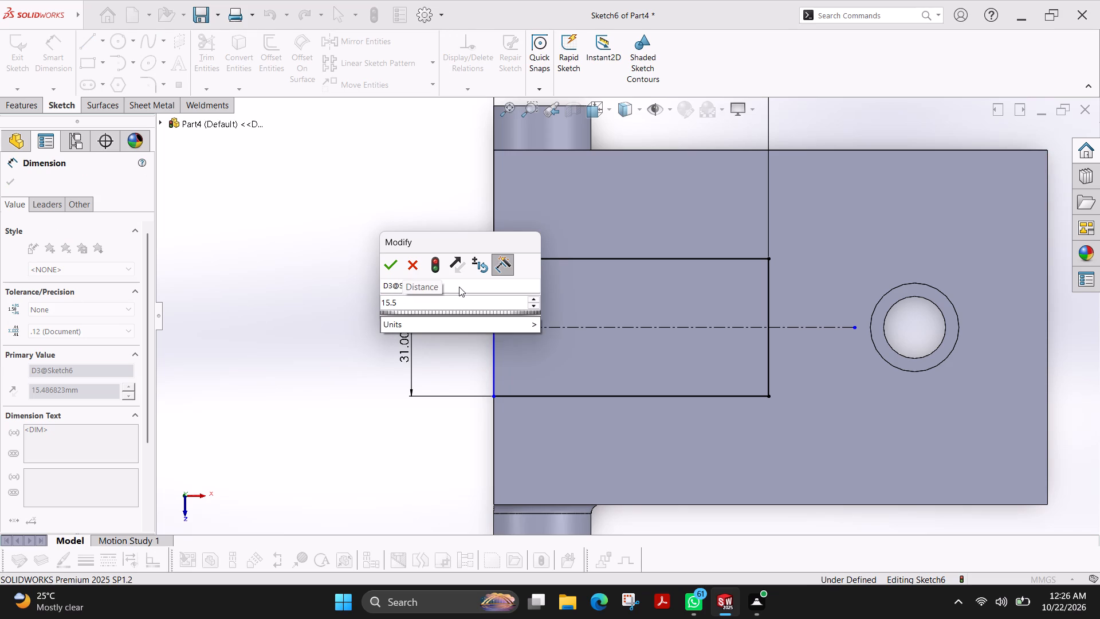
key(Return)
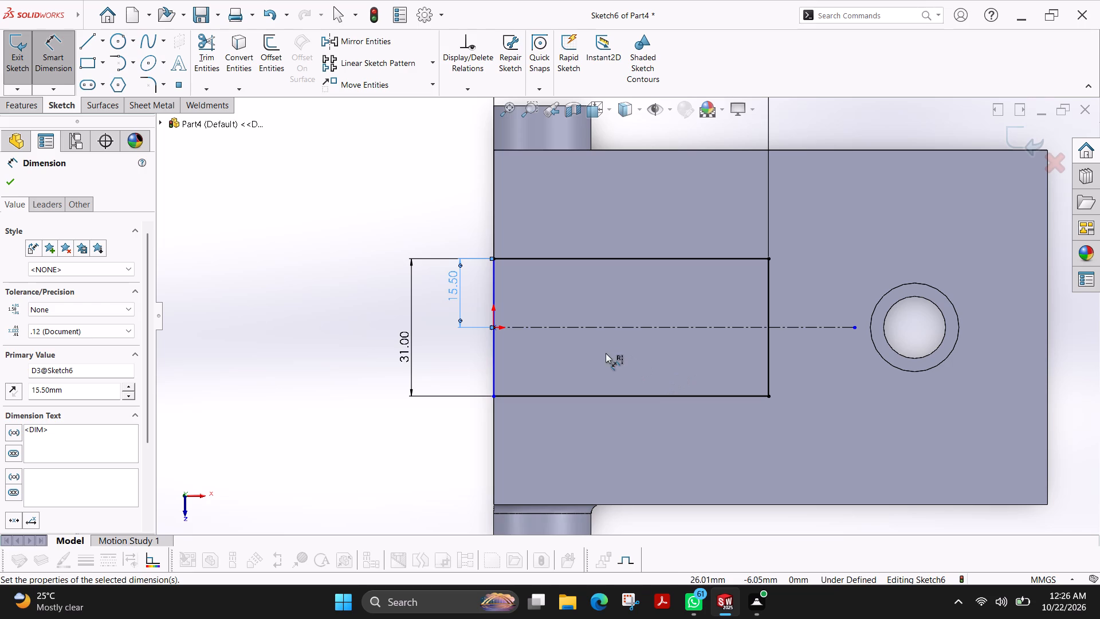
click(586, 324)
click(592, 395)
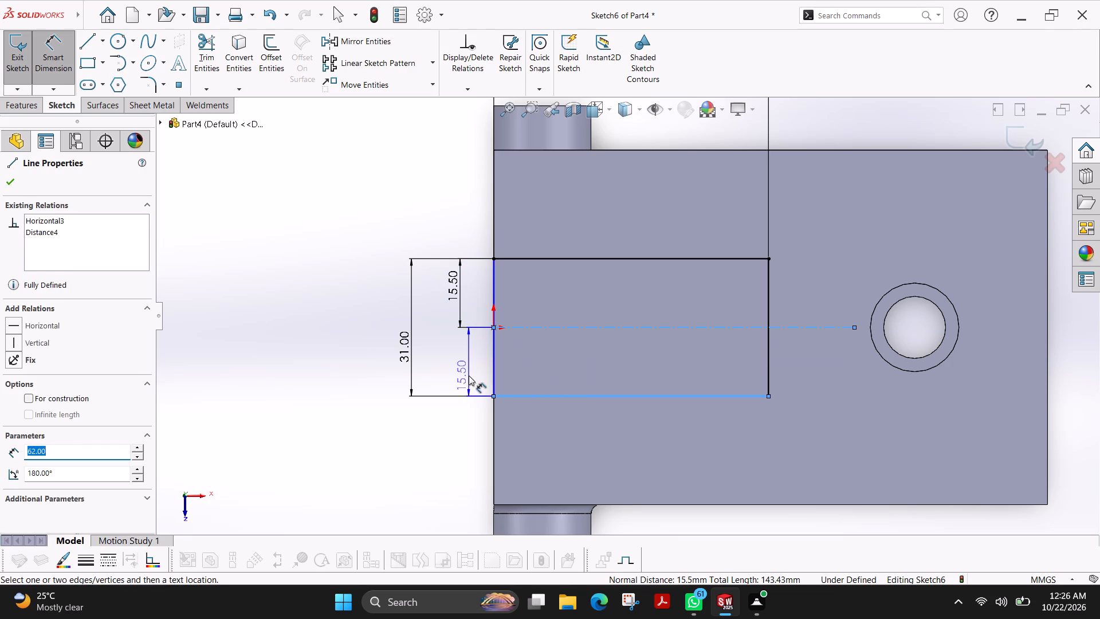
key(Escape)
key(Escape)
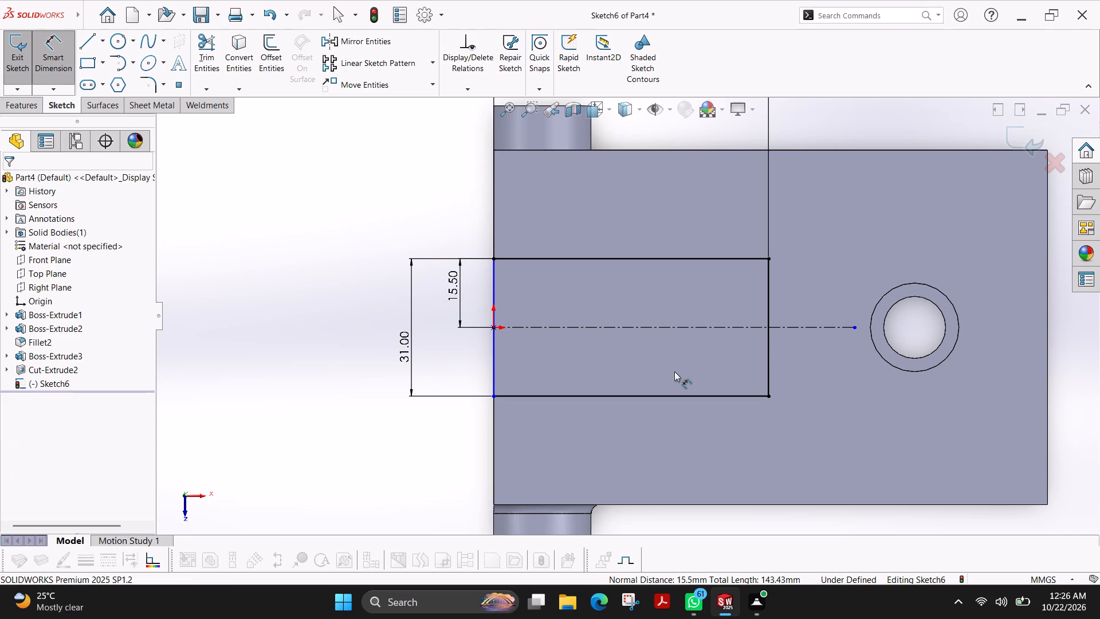
Round the rectangle's two inner corners, nearest the ring boss, with 6 mm sketch fillets.
scroll(693, 250, up, 2)
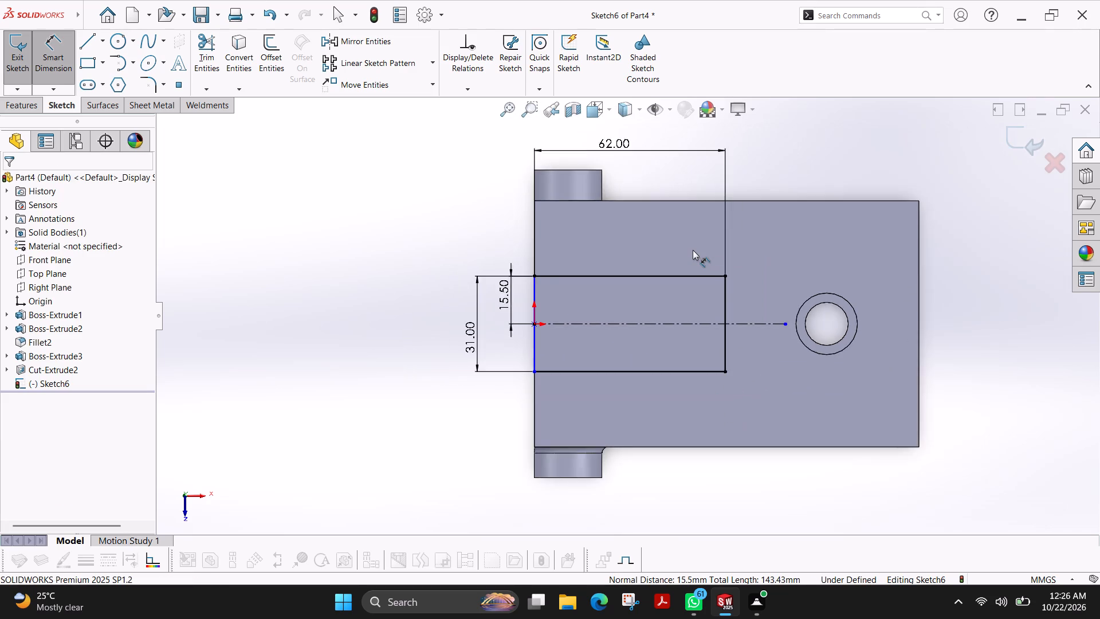
scroll(693, 250, up, 1)
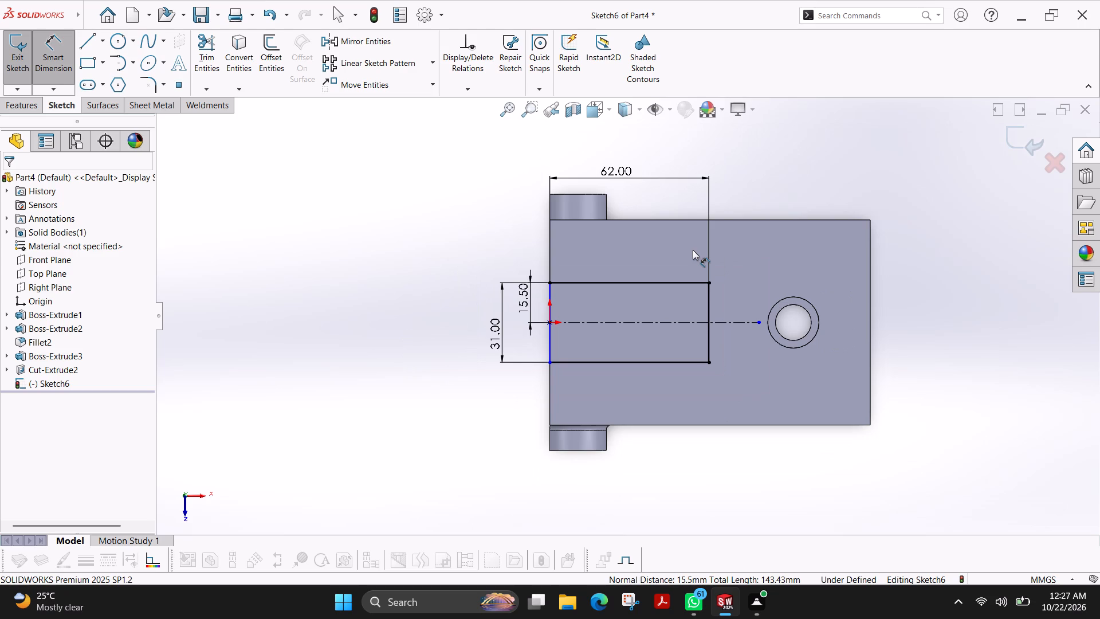
scroll(693, 250, down, 3)
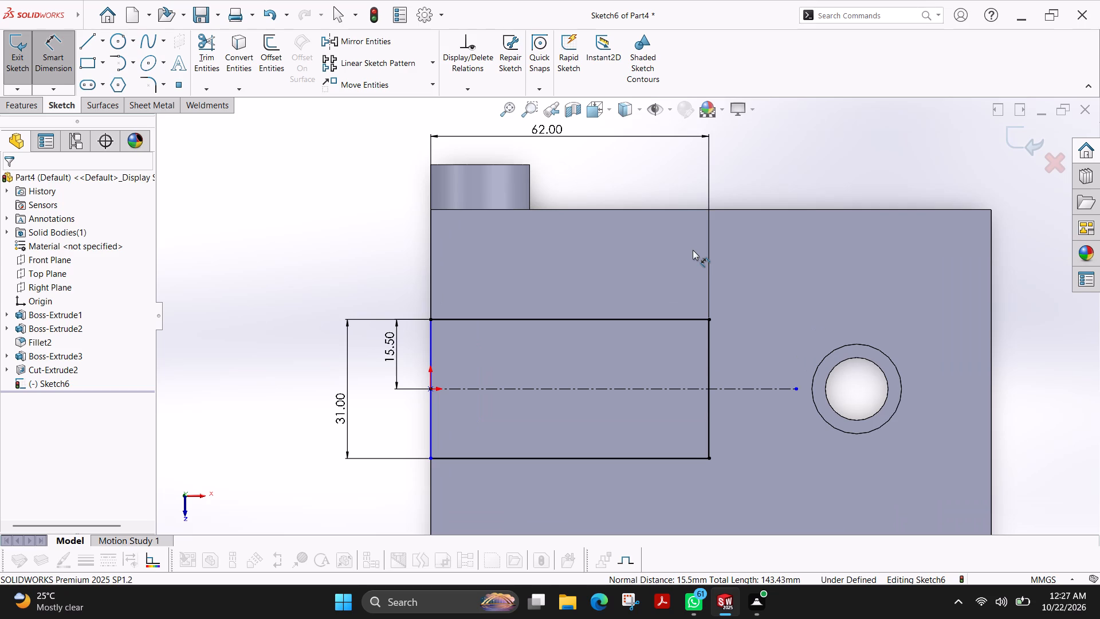
click(155, 87)
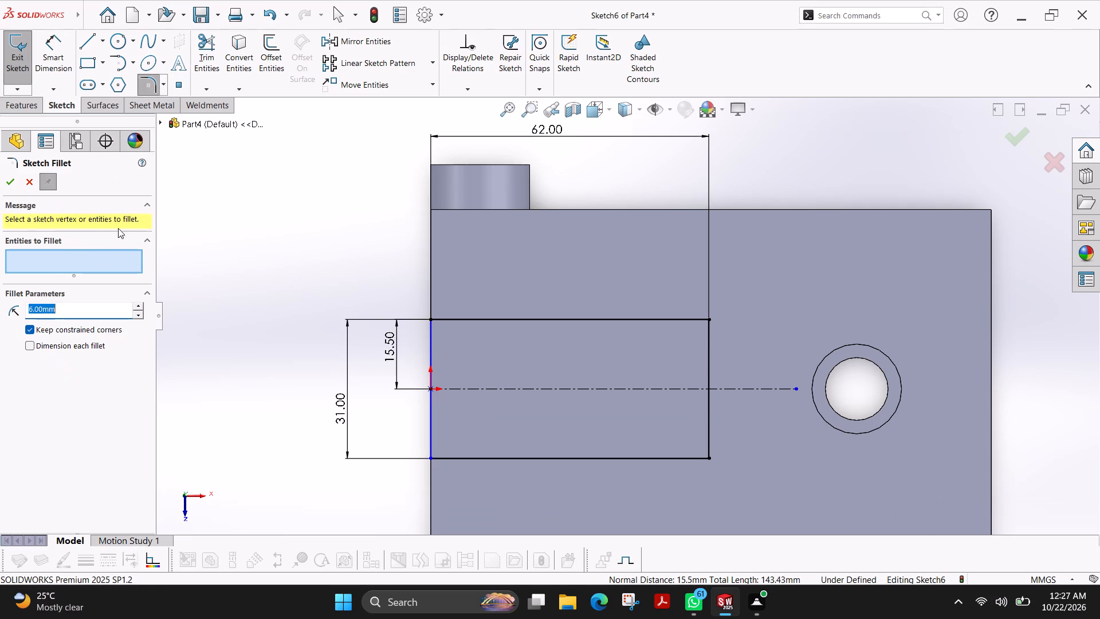
click(657, 322)
click(708, 364)
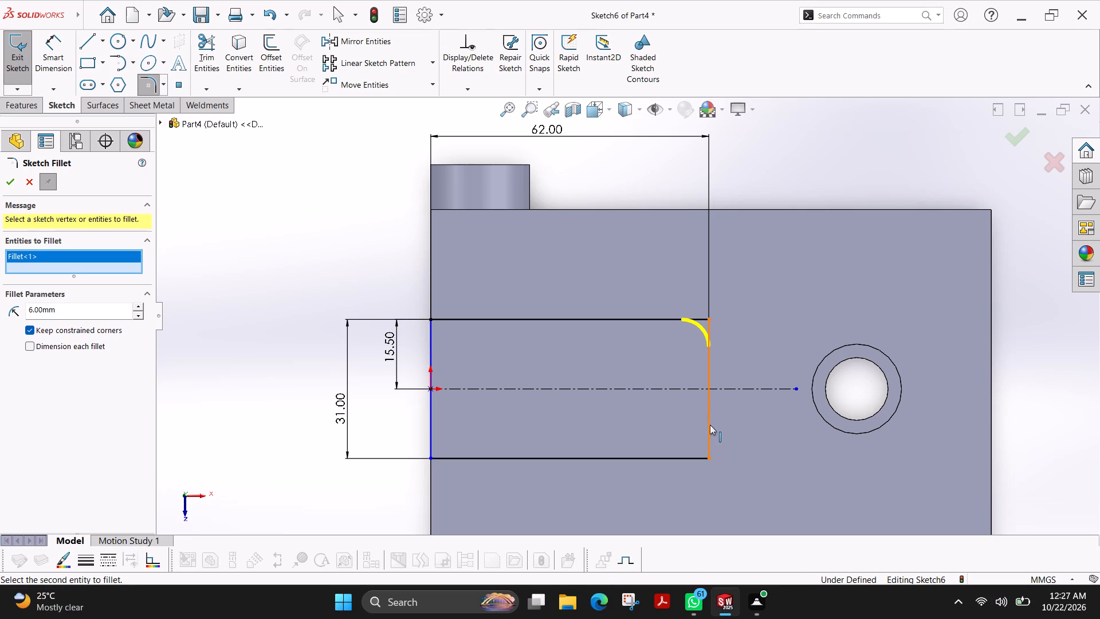
click(706, 426)
click(665, 460)
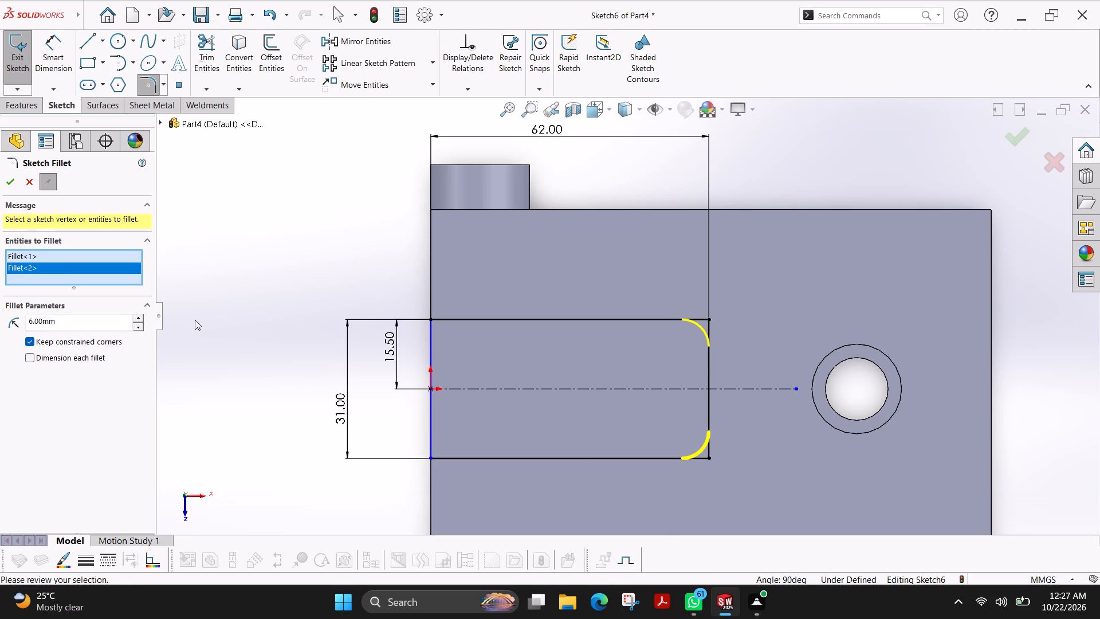
click(3, 186)
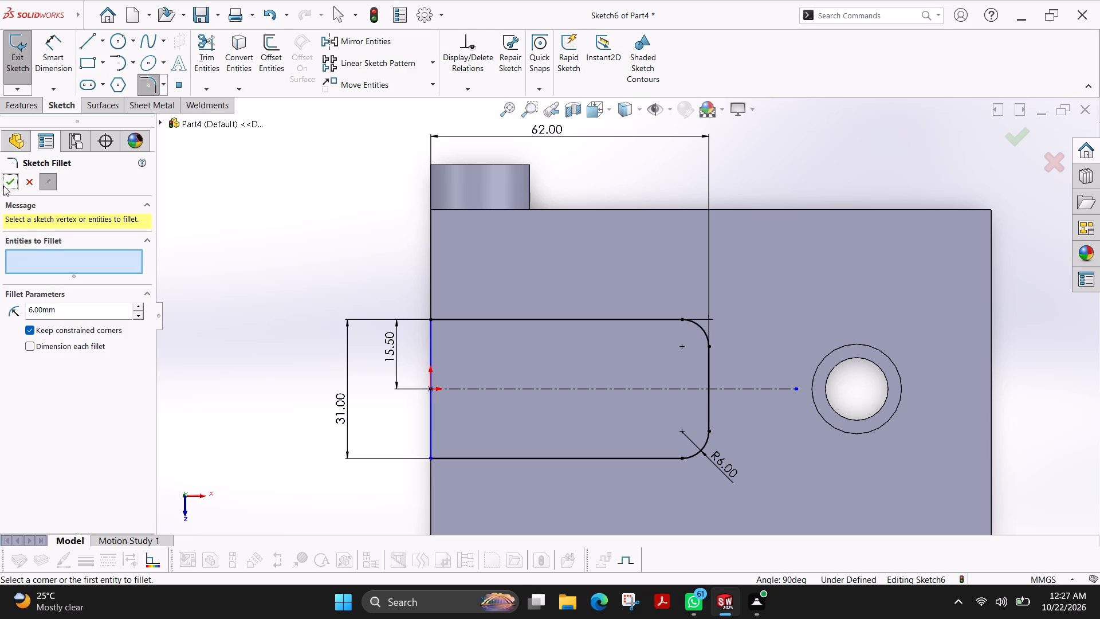
scroll(446, 249, up, 1)
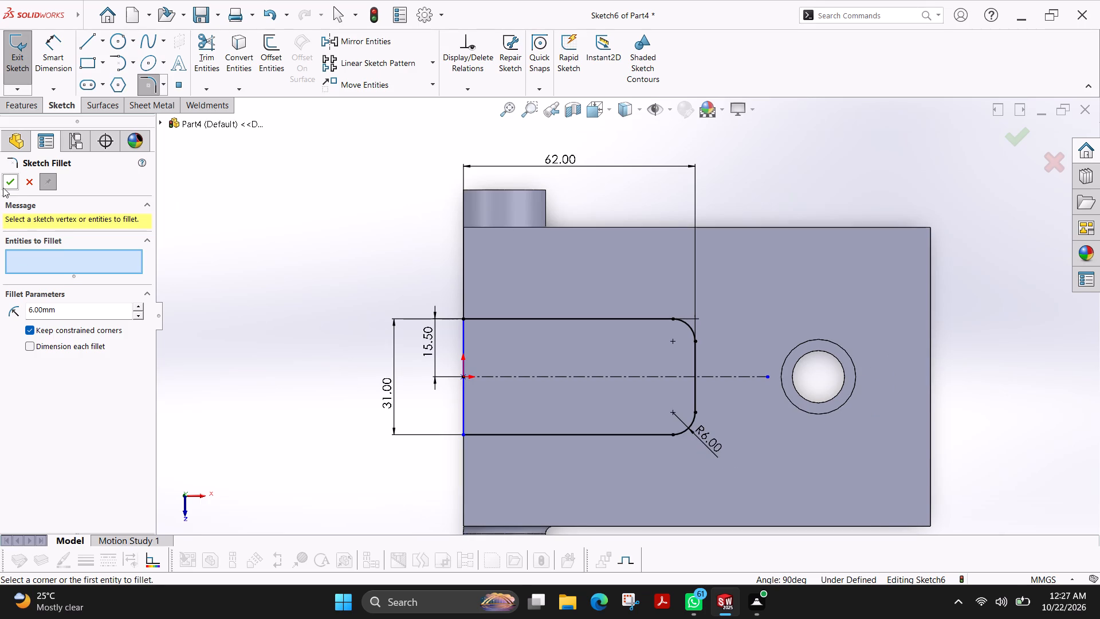
click(6, 186)
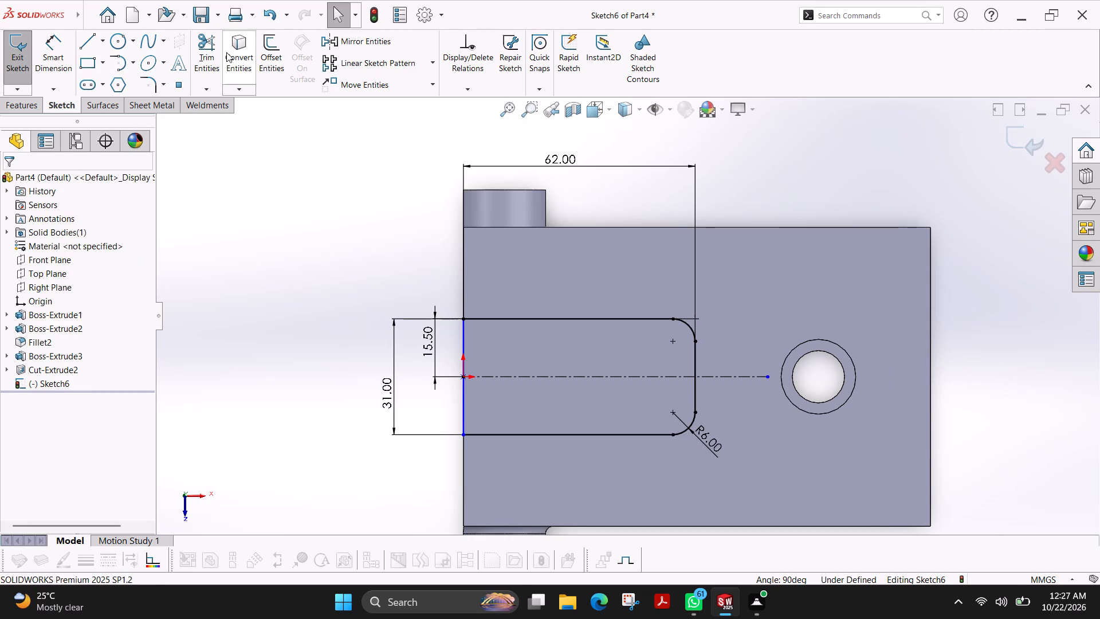
Cut the rounded rectangle through the plate with a blind Extruded Cut 105 mm deep, forming an open-ended slot.
click(31, 106)
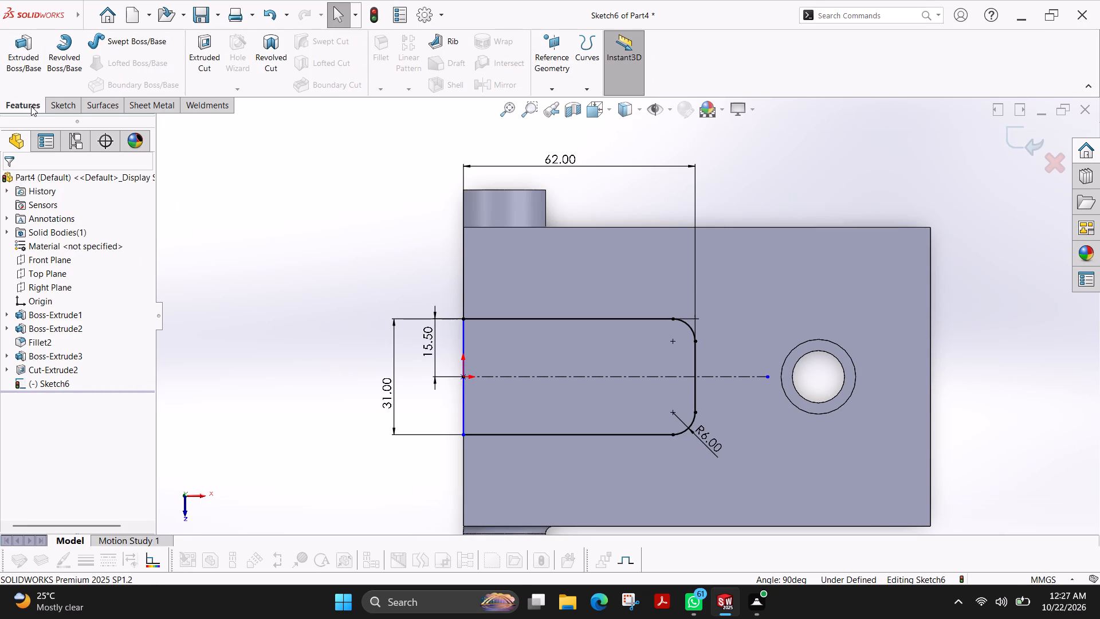
click(201, 52)
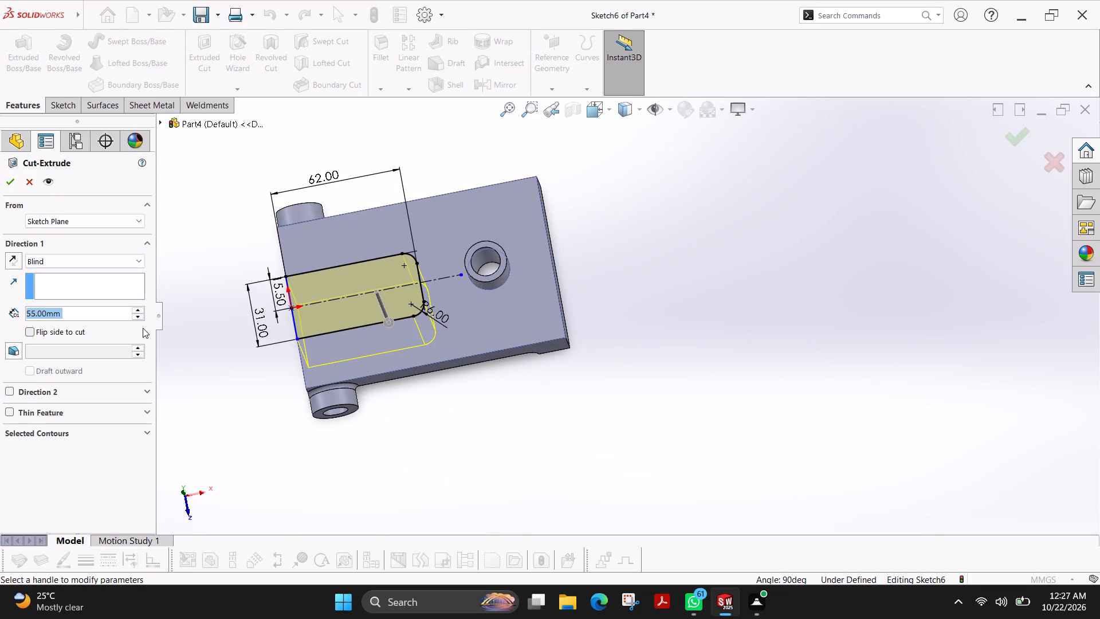
click(142, 307)
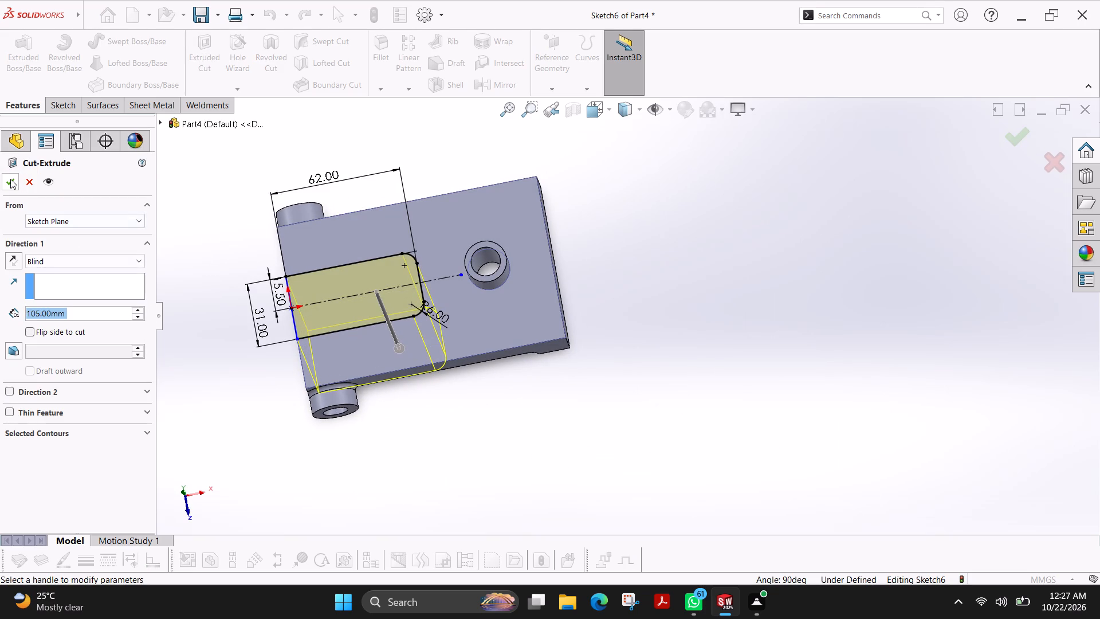
click(10, 179)
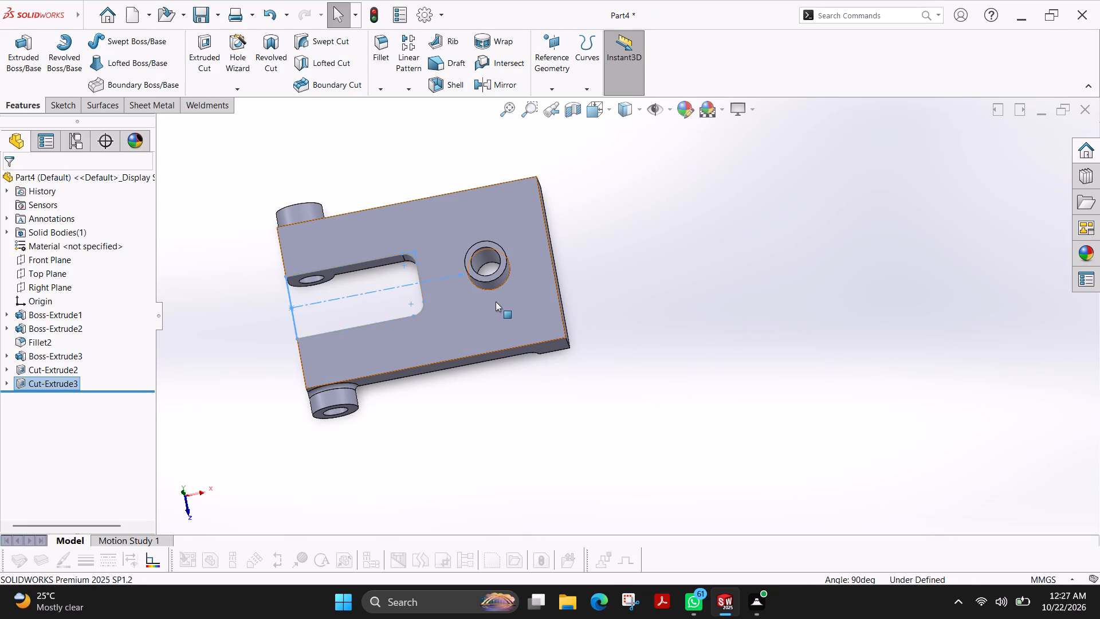
key(Escape)
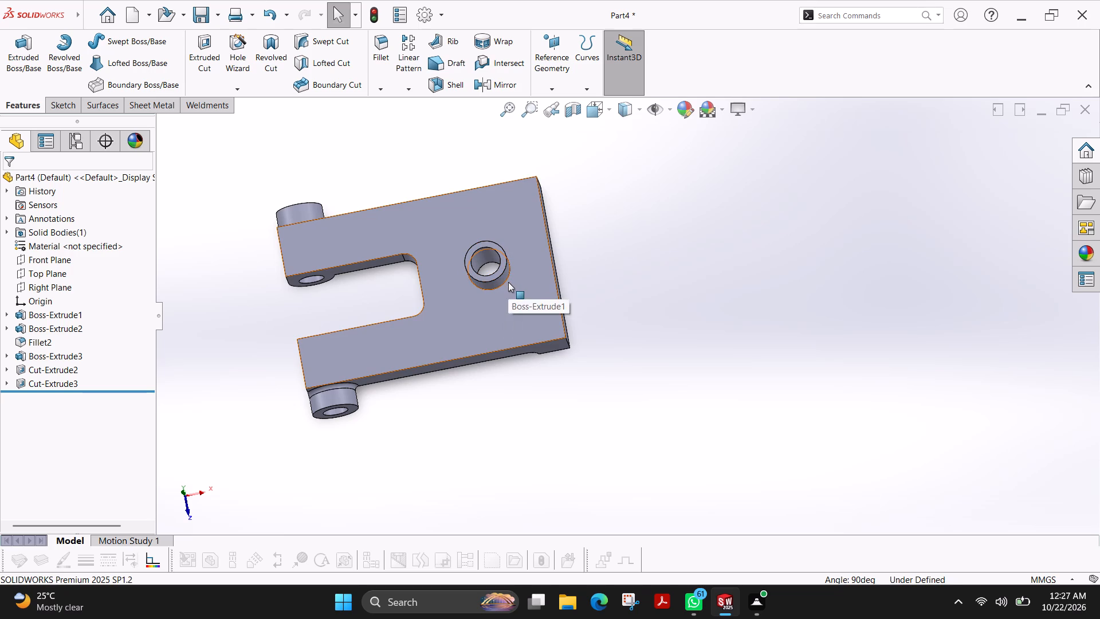
Fillet the outer edge where the ring boss meets the plate's top face with a 2 mm radius.
click(506, 282)
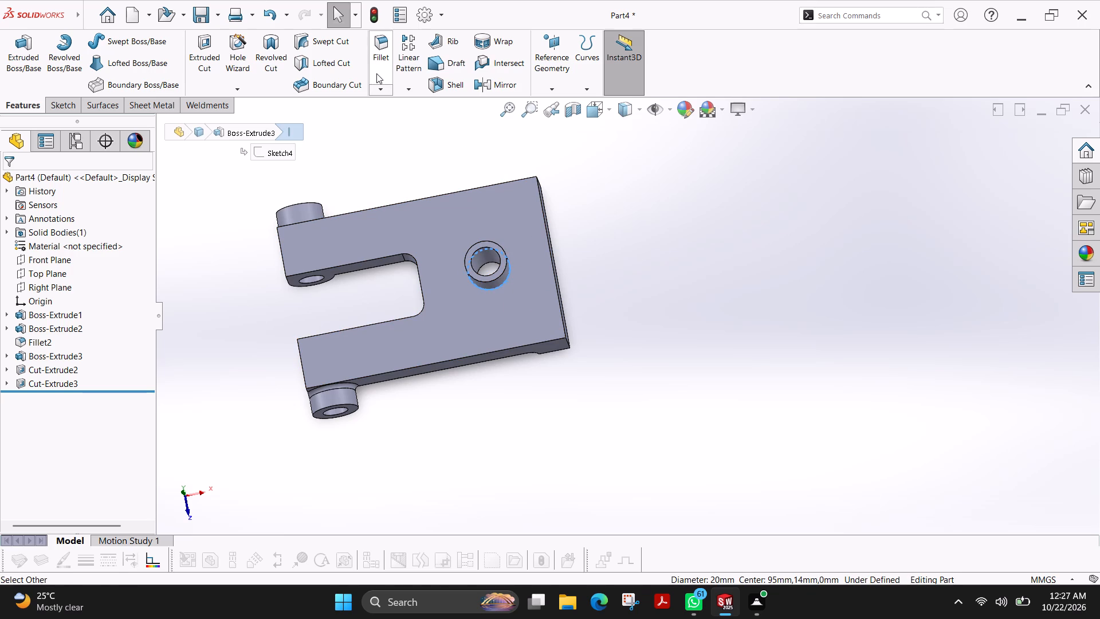
click(376, 73)
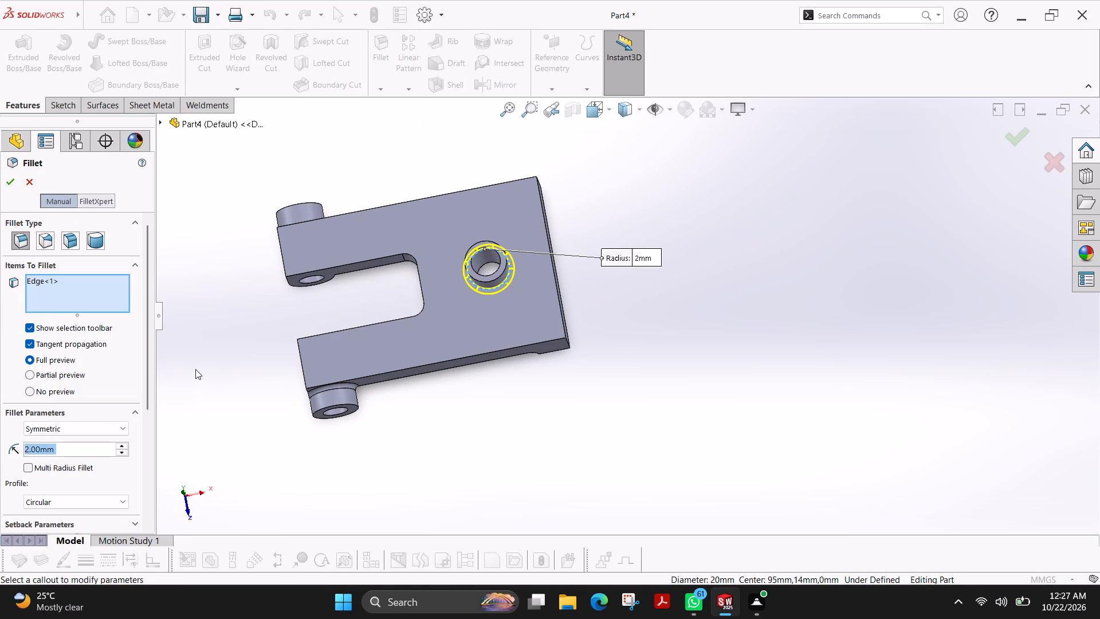
click(13, 185)
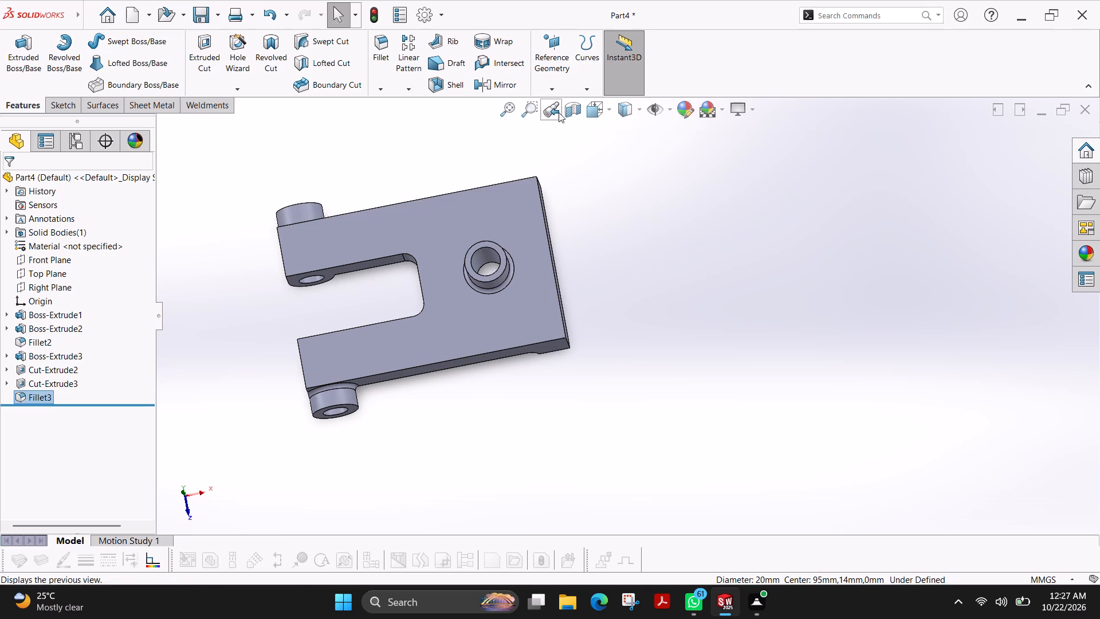
Examine the finished part from several directions with the view selector, ending in the standard isometric view.
click(612, 116)
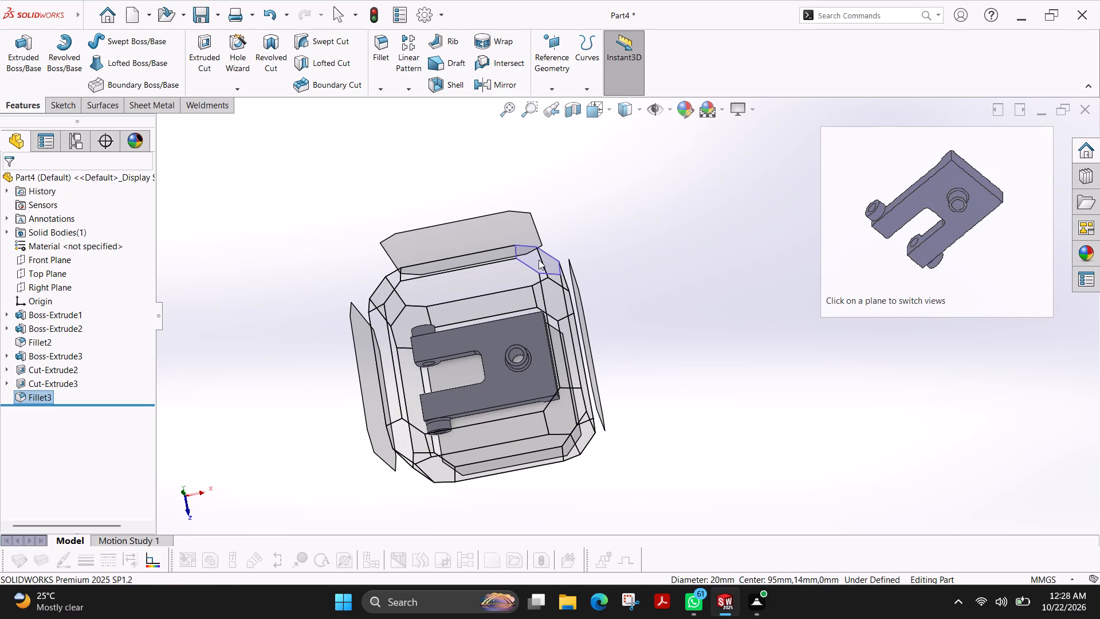
drag(584, 390, 606, 338)
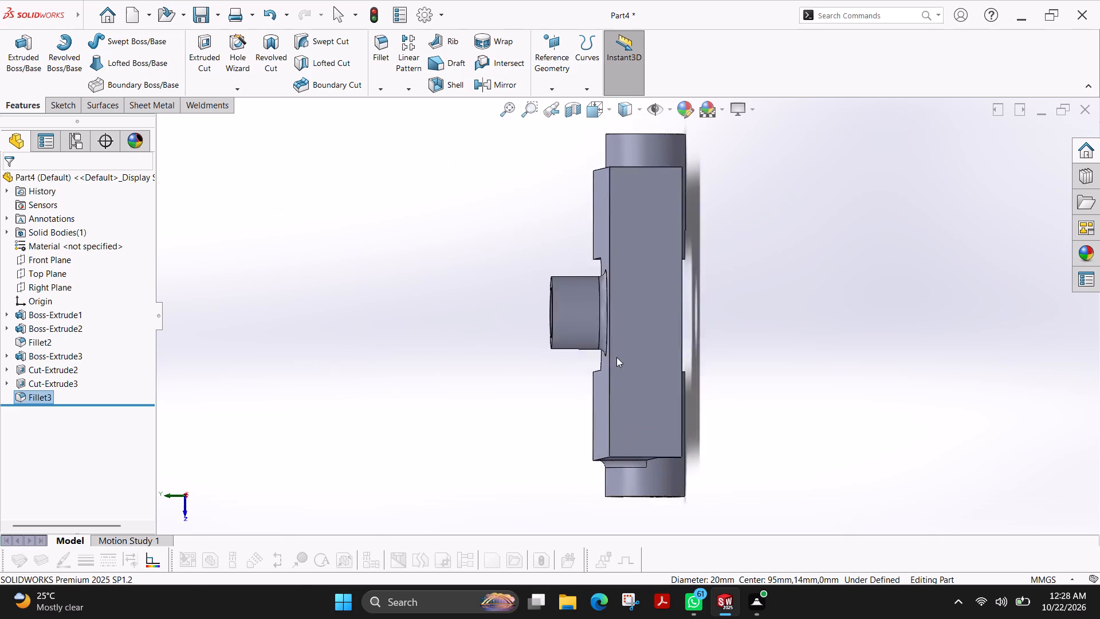
click(611, 116)
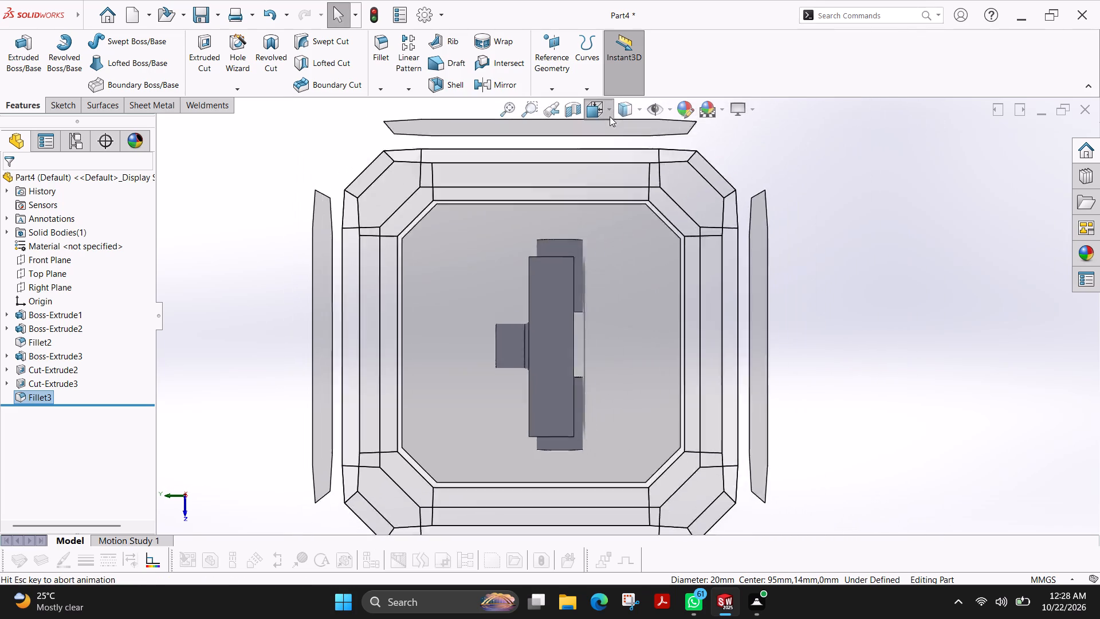
ctrl+shift+middle_drag(407, 335, 502, 249)
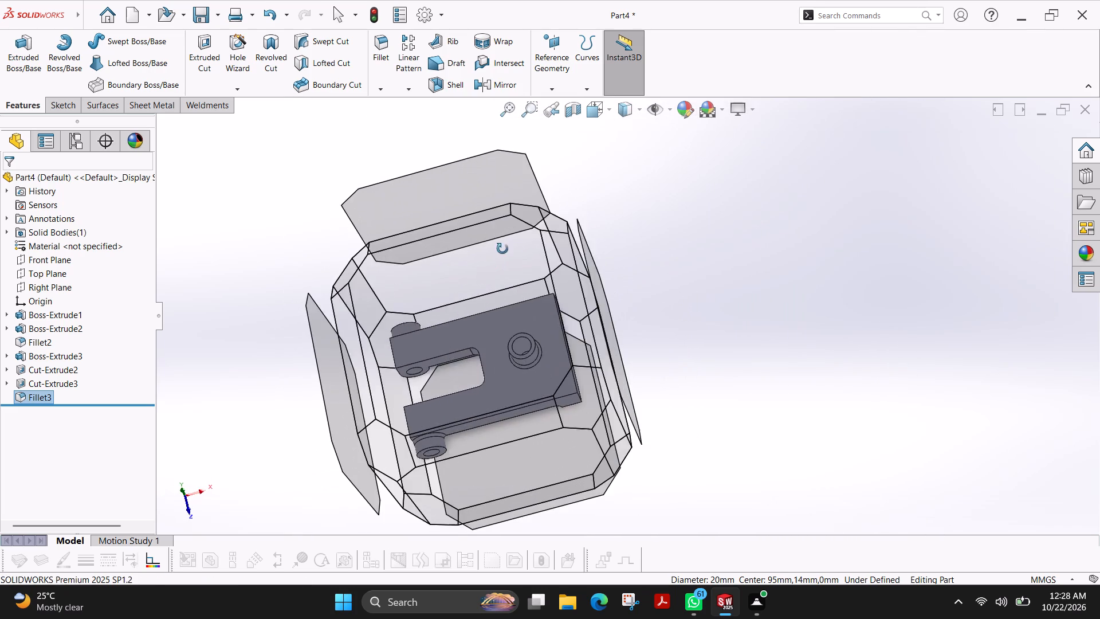
ctrl+shift+middle_drag(502, 249, 495, 246)
ctrl+shift+middle_drag(380, 458, 381, 386)
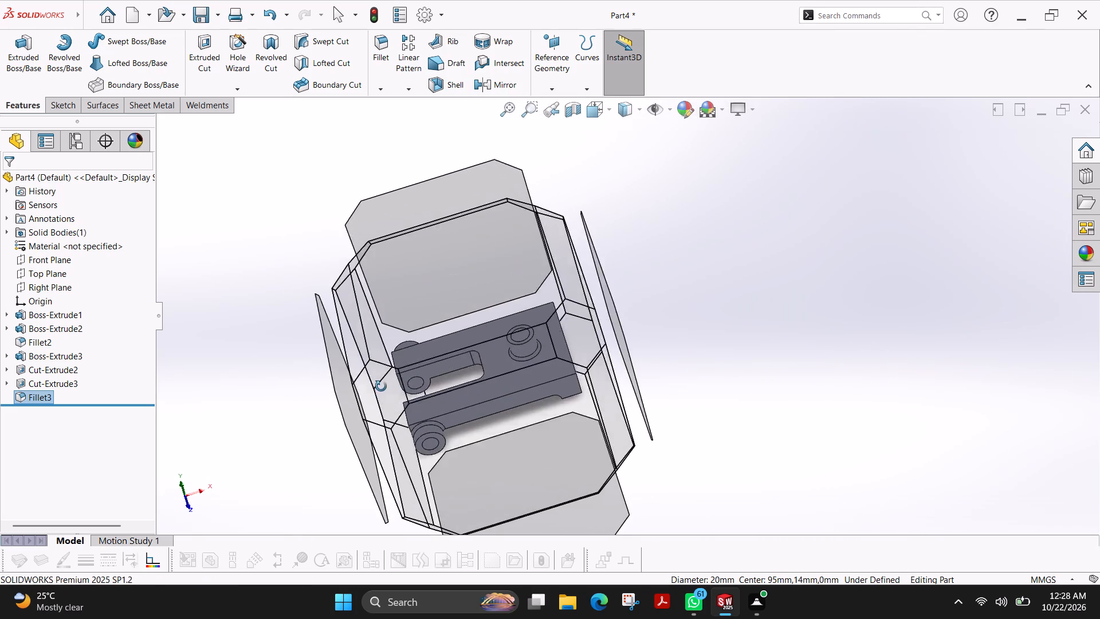
ctrl+shift+middle_drag(381, 386, 356, 326)
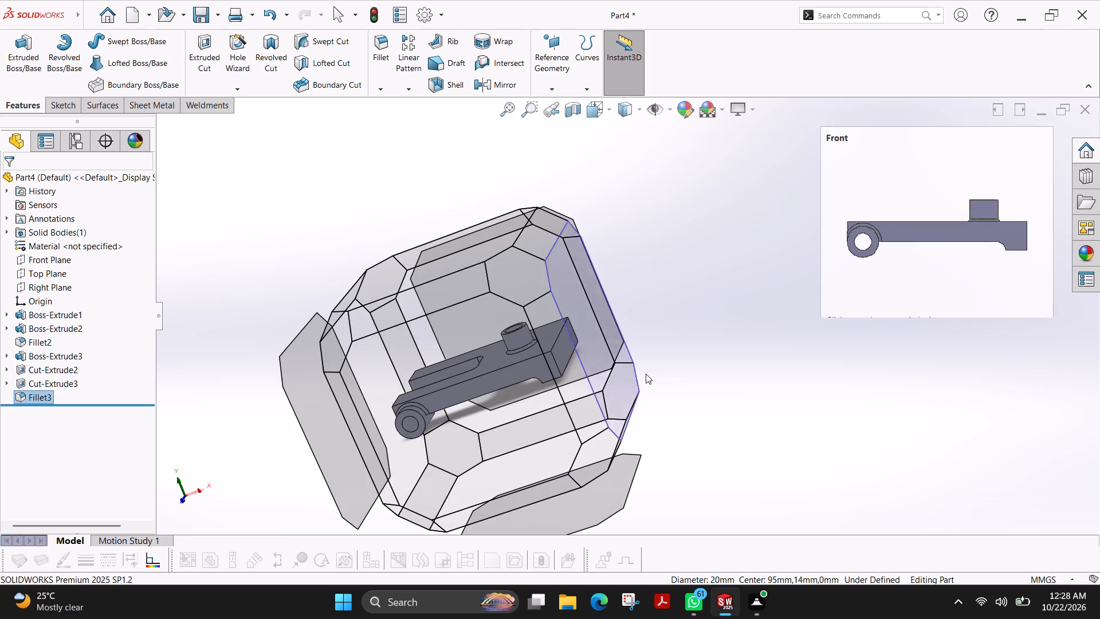
ctrl+shift+middle_drag(655, 368, 629, 438)
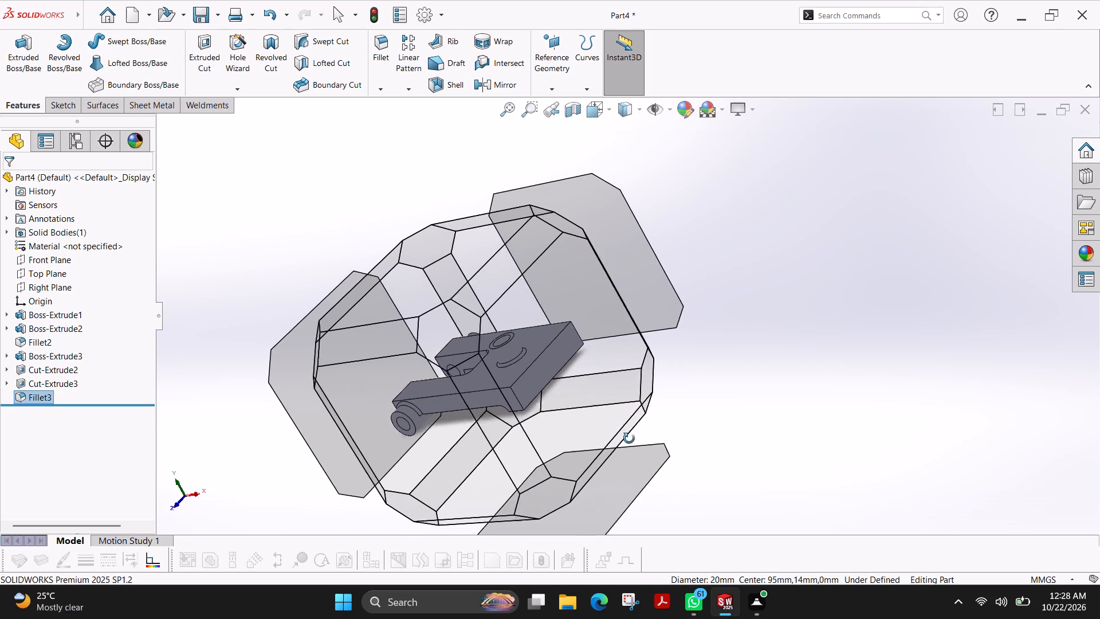
ctrl+shift+middle_drag(629, 438, 631, 461)
ctrl+shift+middle_drag(716, 320, 728, 368)
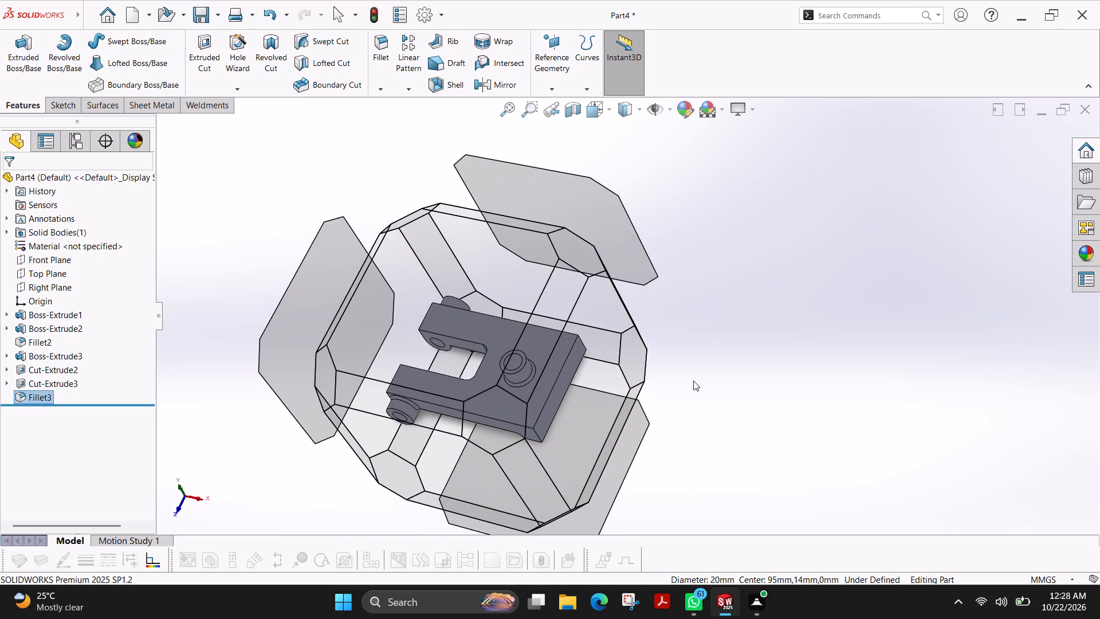
ctrl+shift+middle_drag(331, 459, 267, 257)
ctrl+shift+scroll(324, 451, up, 1)
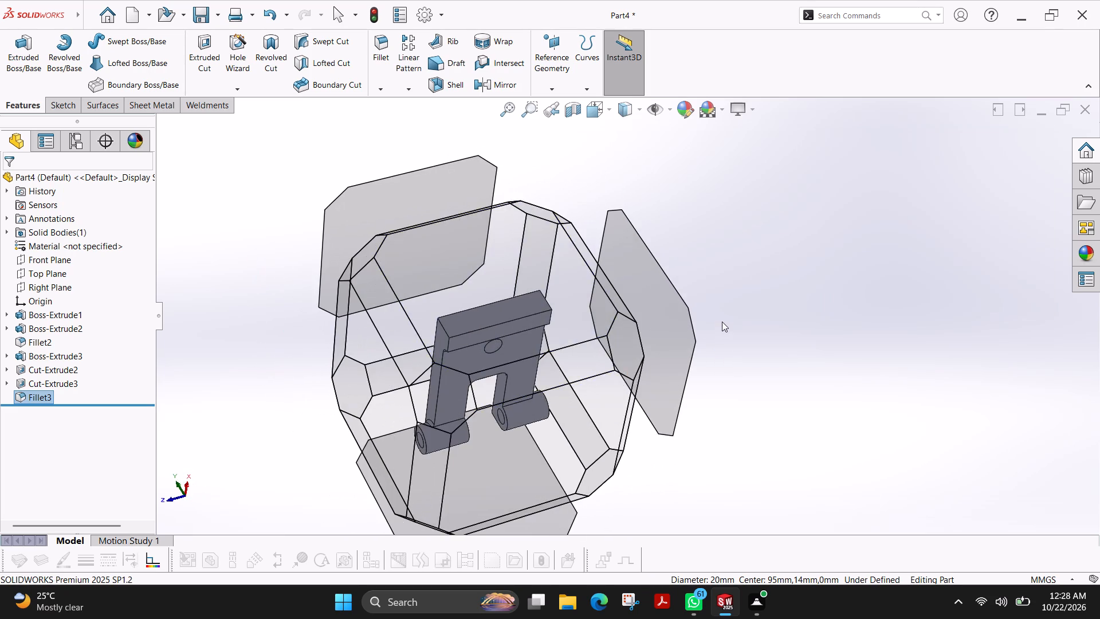
ctrl+shift+middle_drag(722, 322, 782, 475)
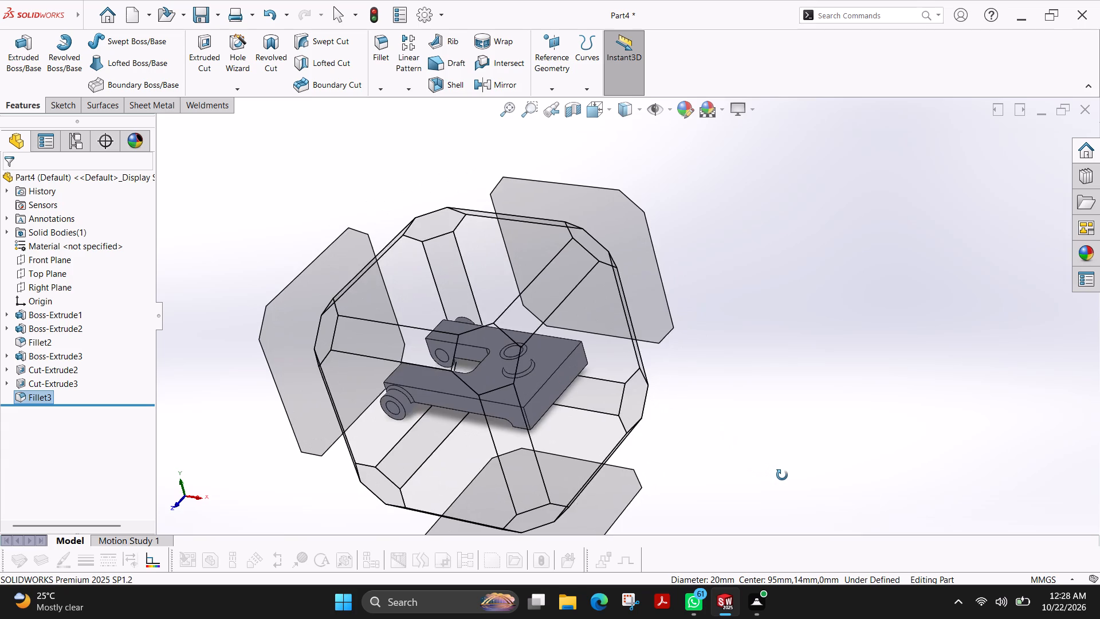
ctrl+shift+middle_drag(782, 475, 765, 474)
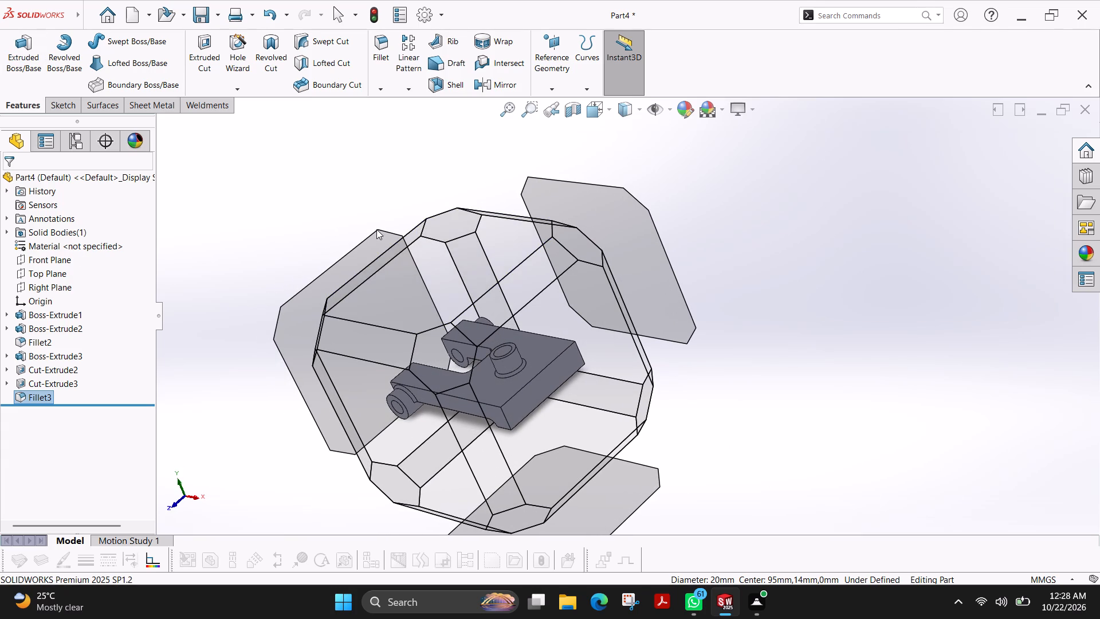
click(445, 370)
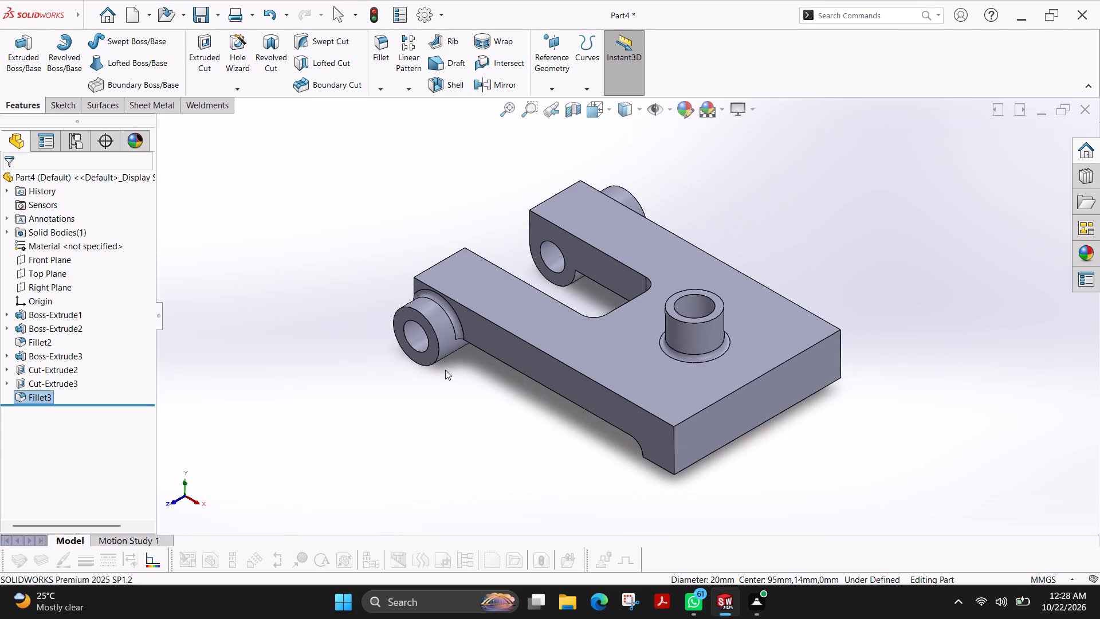
Save the part as fujiPart71 in the solidworks folder inside Desktop > fuji drawing file.
key(ctrl+s)
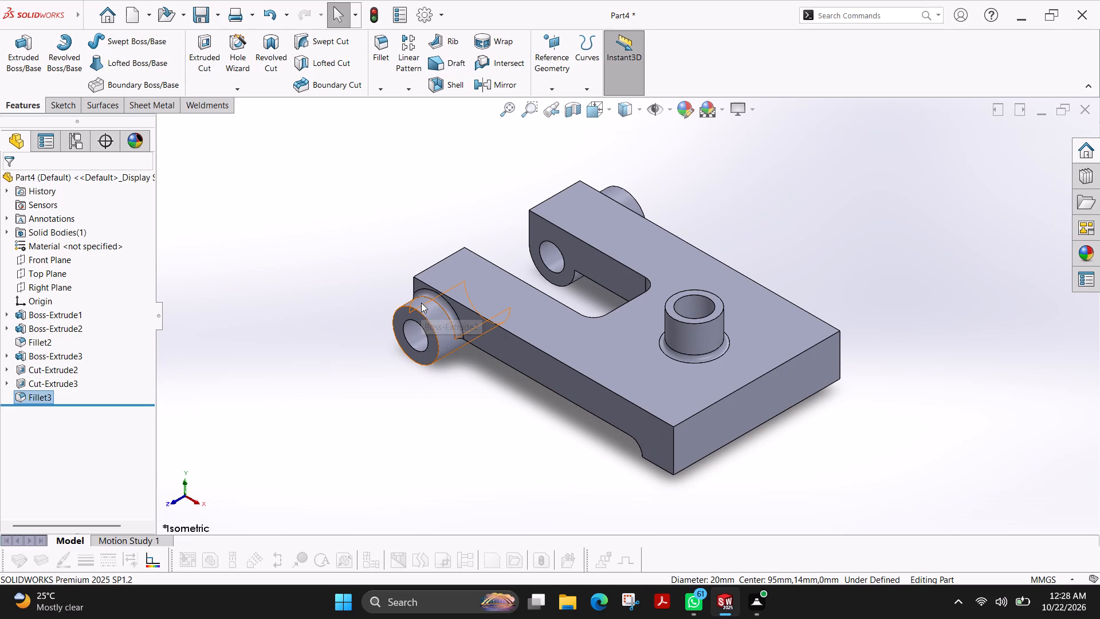
click(158, 35)
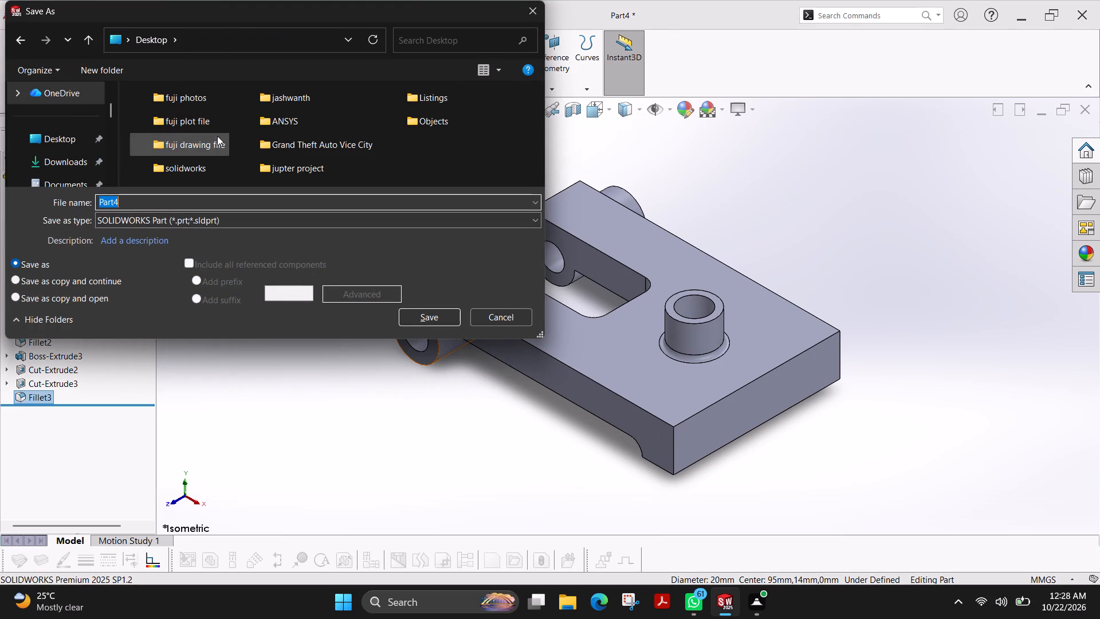
double_click(207, 140)
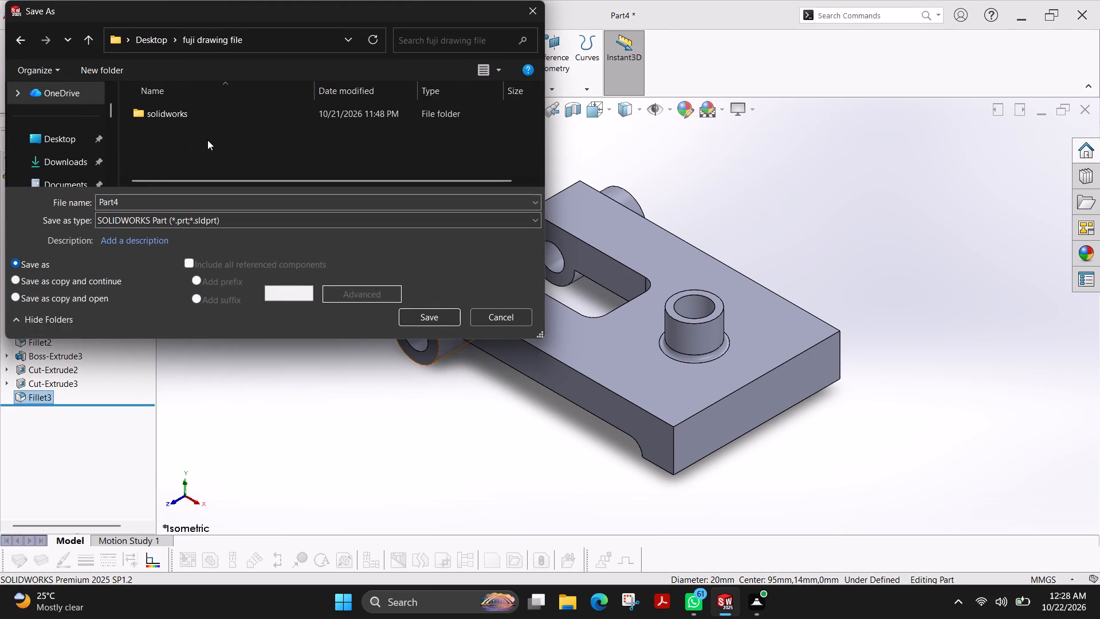
double_click(191, 115)
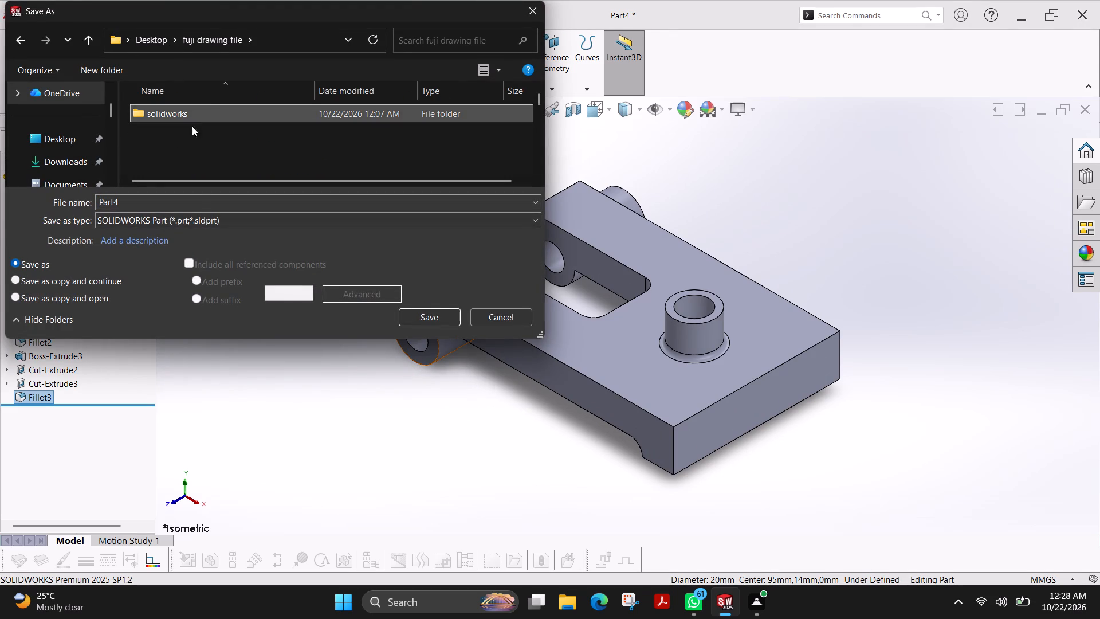
click(183, 205)
key(Right)
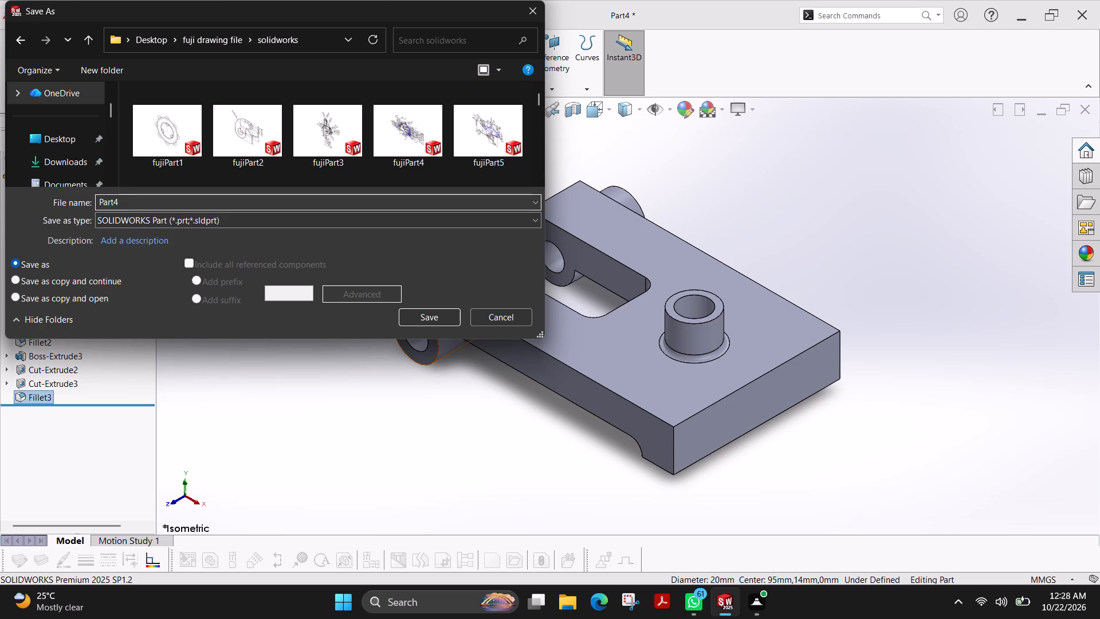
scroll(406, 151, down, 3)
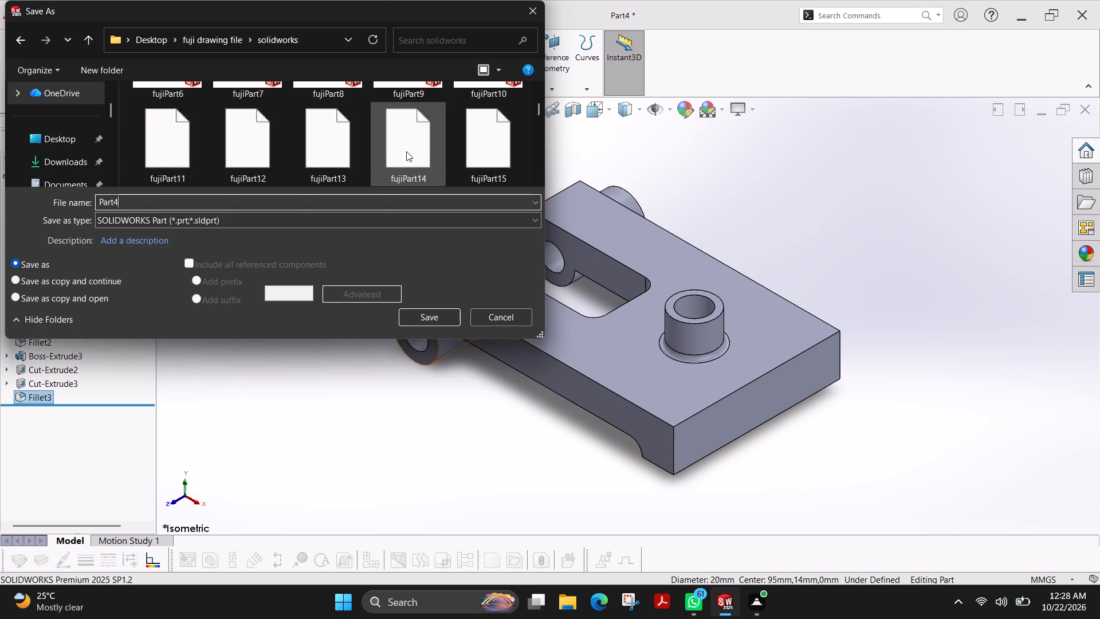
scroll(406, 151, down, 20)
scroll(406, 151, down, 8)
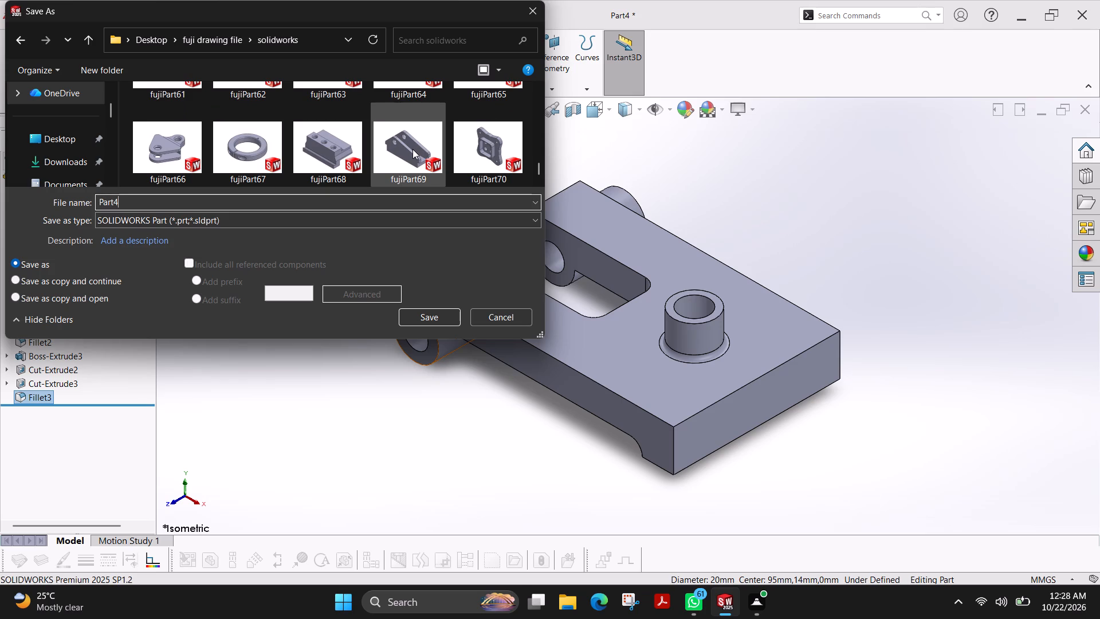
click(307, 198)
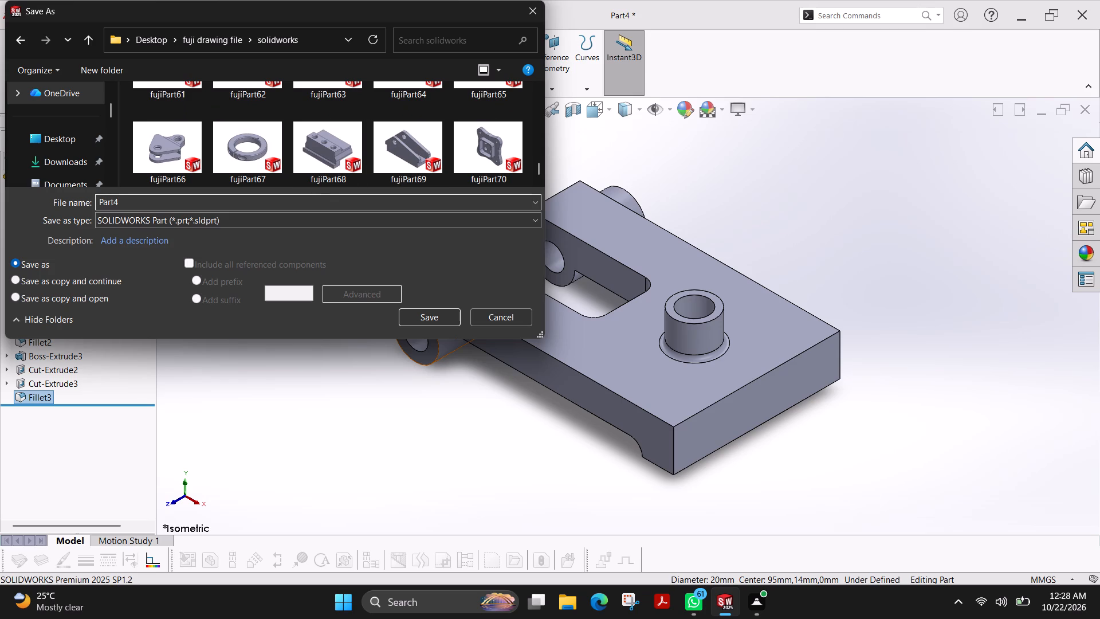
key(BackSpace)
text(71)
key(Left)
key(Left)
key(Left)
key(Left)
key(Left)
key(Left)
key(Left)
key(Left)
key(Left)
key(Left)
key(Left)
key(Left)
key(Left)
text(fuji)
click(430, 320)
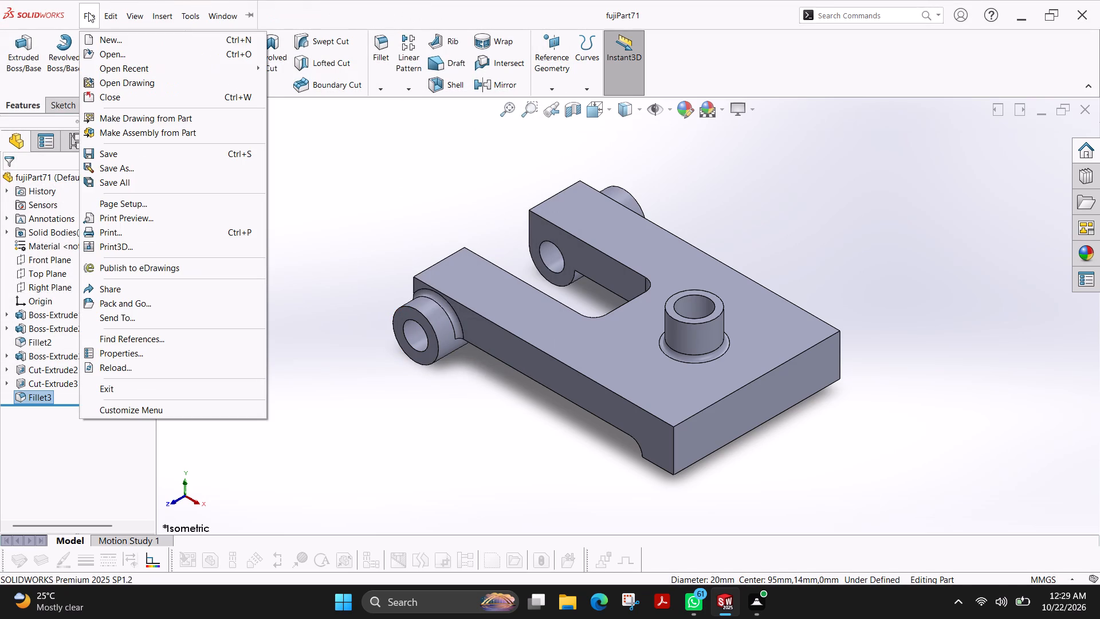
Save the part as an Adobe PDF named fujiPart71 in the solid works folder inside Desktop > fuji plot file.
click(129, 168)
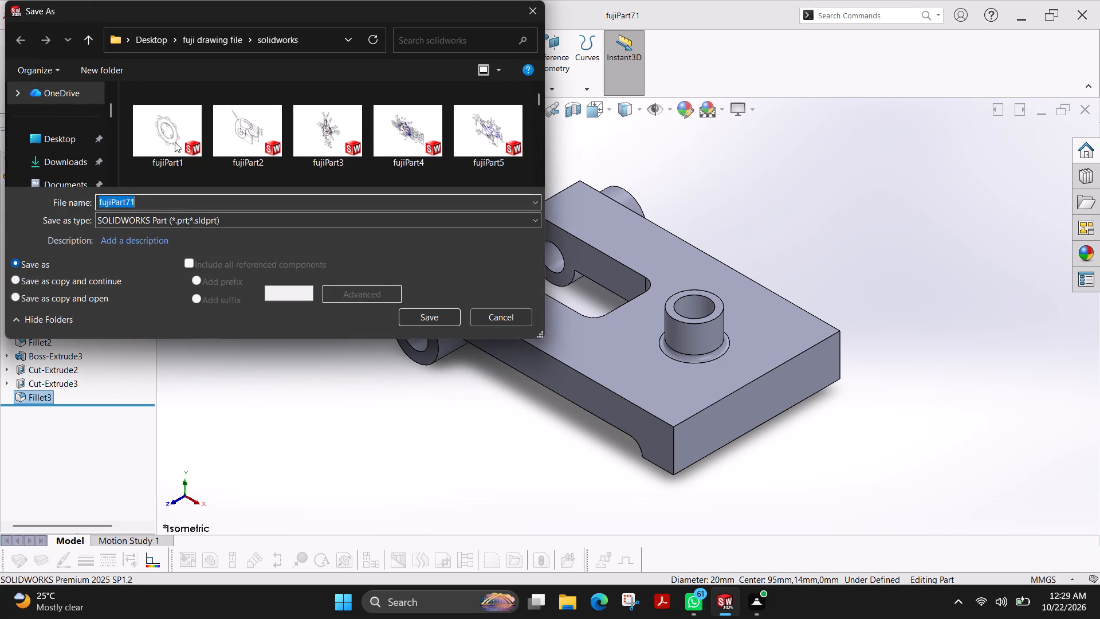
click(150, 45)
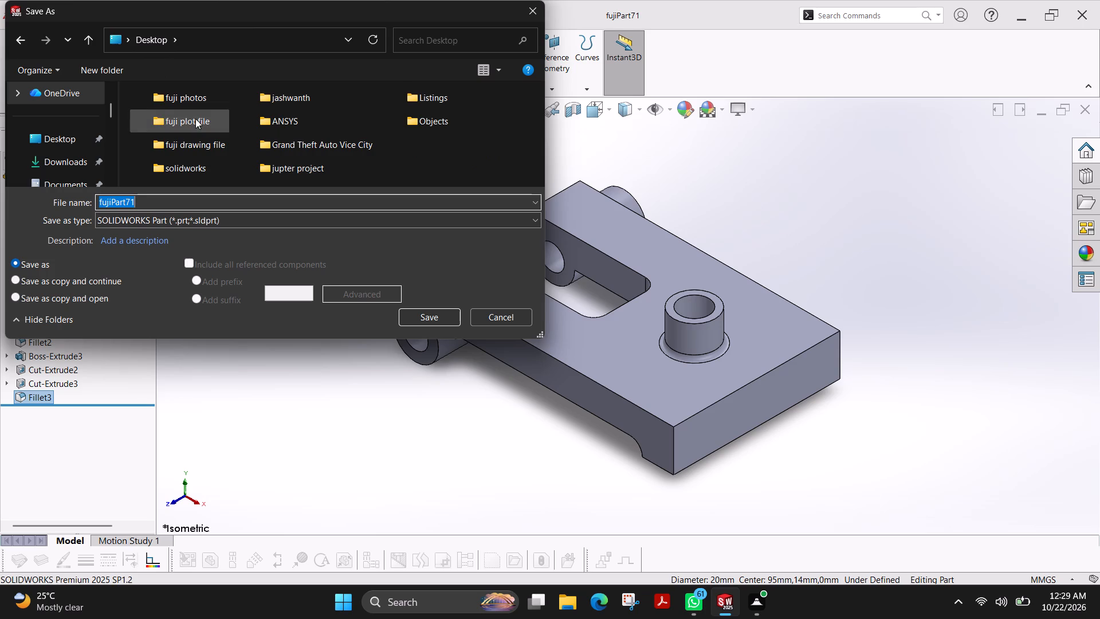
double_click(195, 119)
double_click(207, 119)
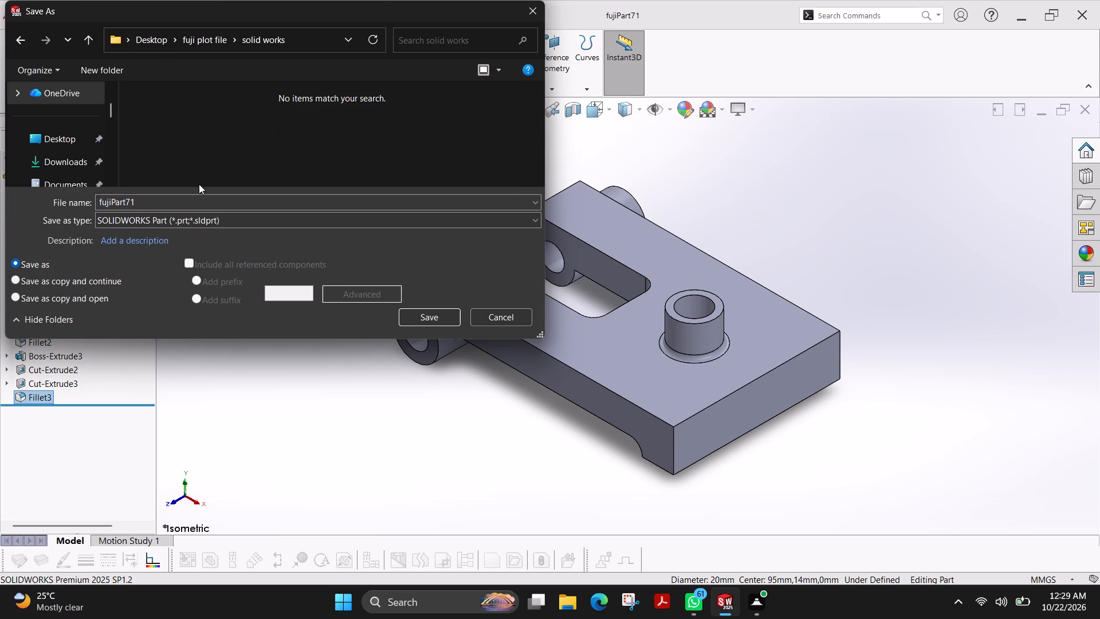
click(186, 225)
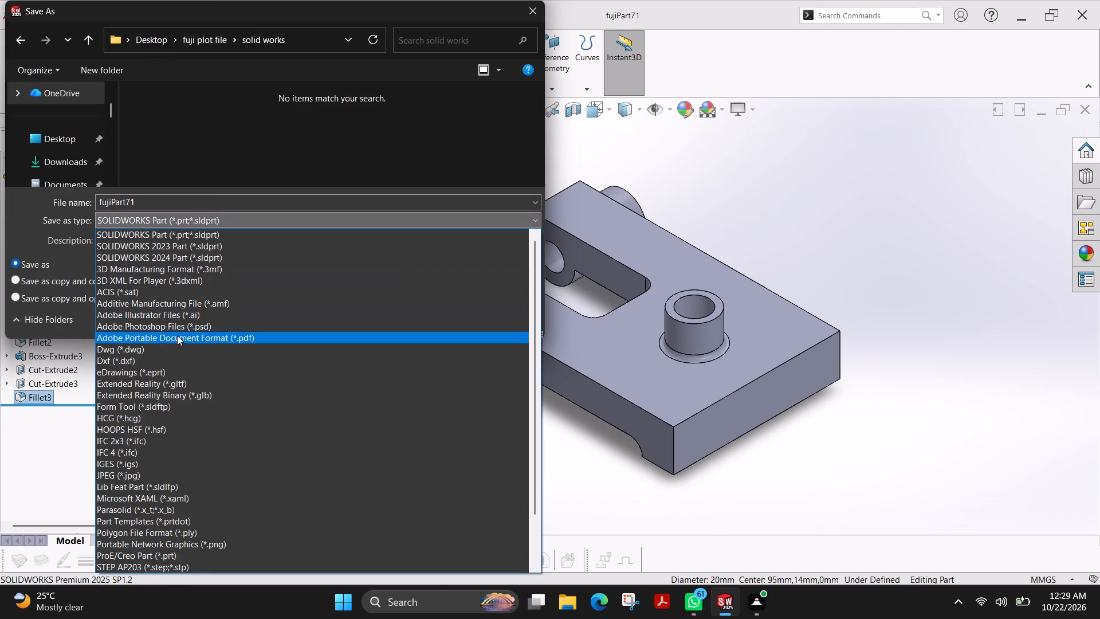
click(177, 335)
click(438, 343)
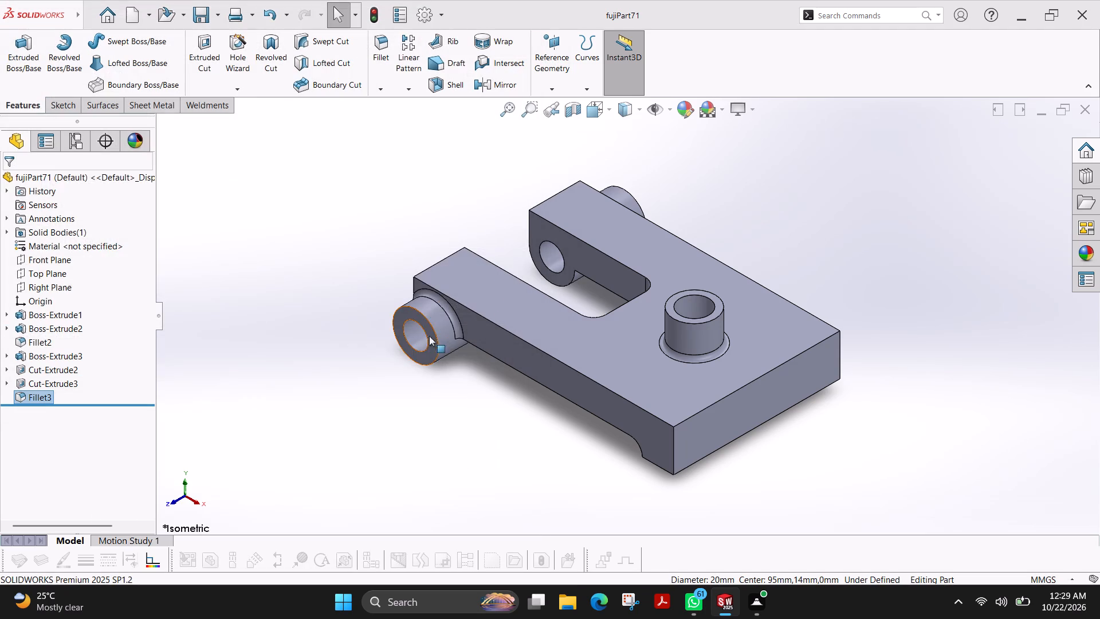